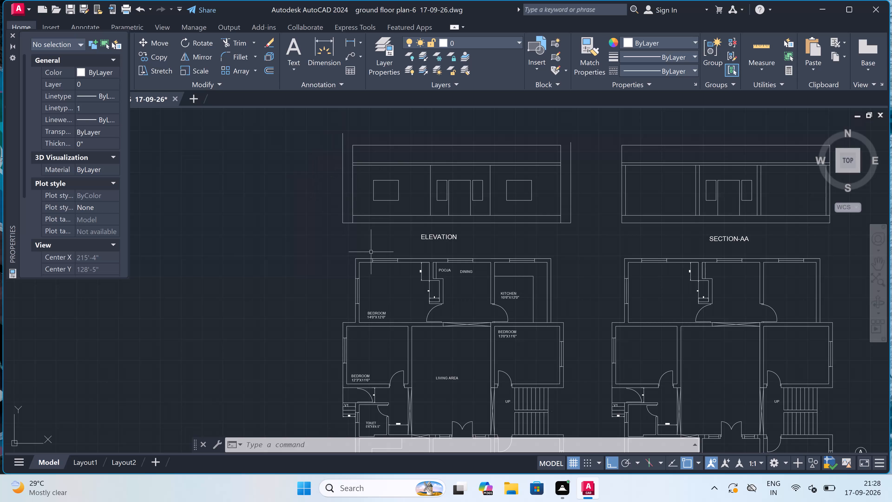
# Extend the elevation's horizontal roof lines out to the outer vertical lines at both ends of the building.
pyautogui.scroll(-2, 371, 251)
pyautogui.scroll(3, 403, 195)
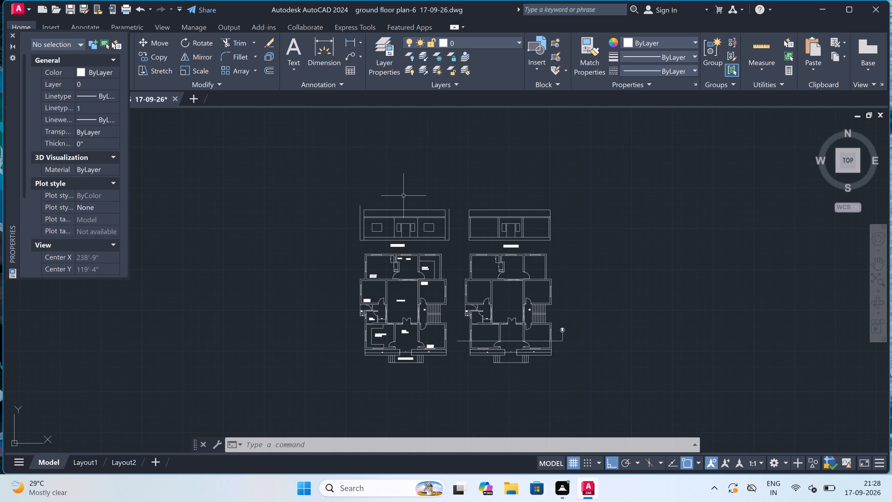
pyautogui.scroll(-3, 403, 196)
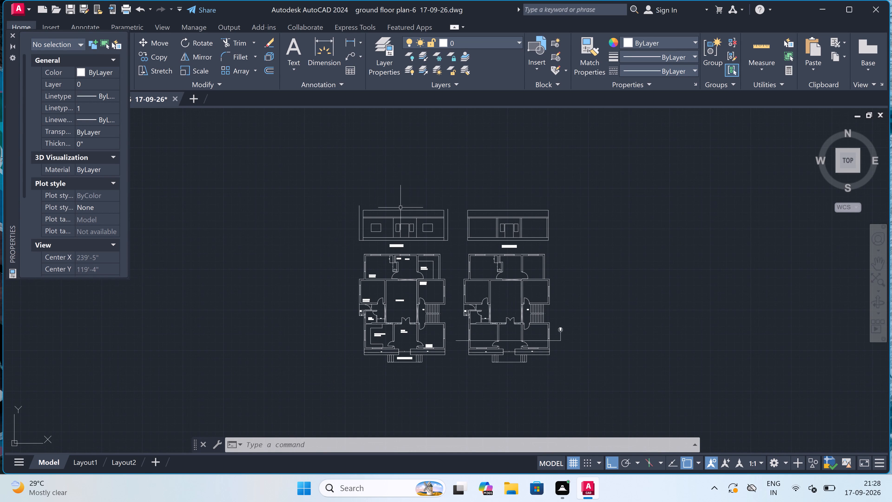
pyautogui.scroll(3, 399, 210)
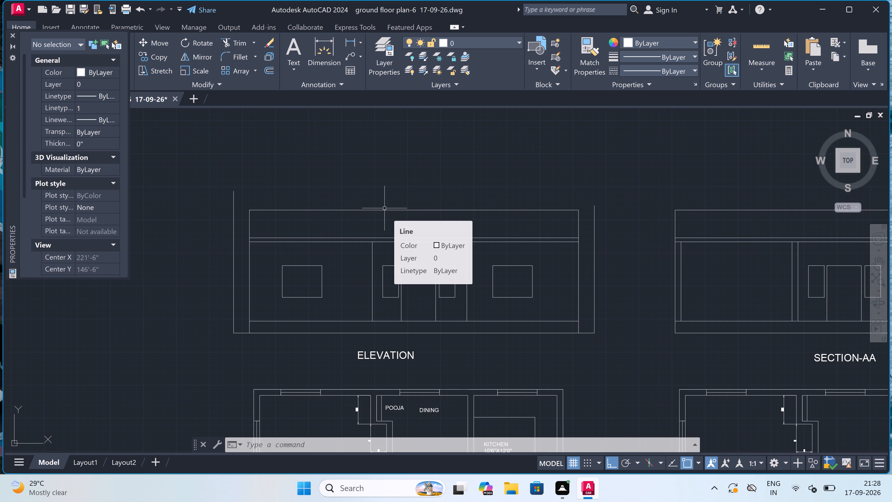
pyautogui.scroll(1, 384, 208)
pyautogui.scroll(-1, 384, 208)
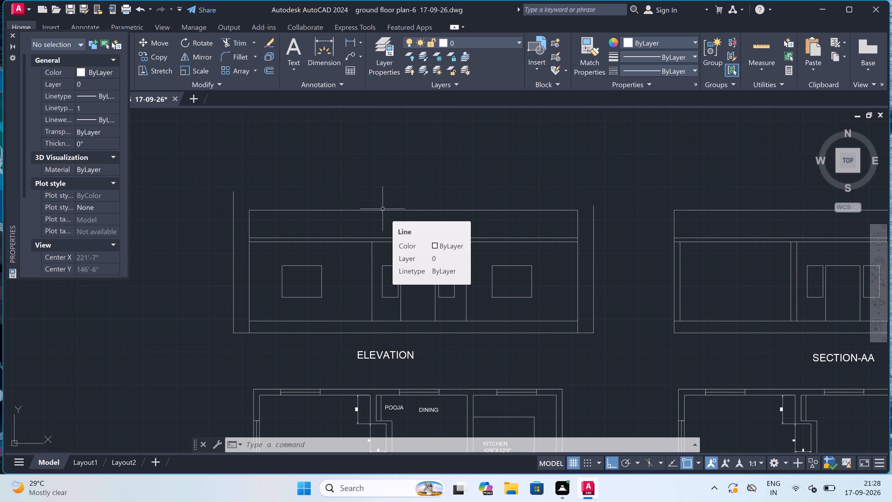
pyautogui.press('e')
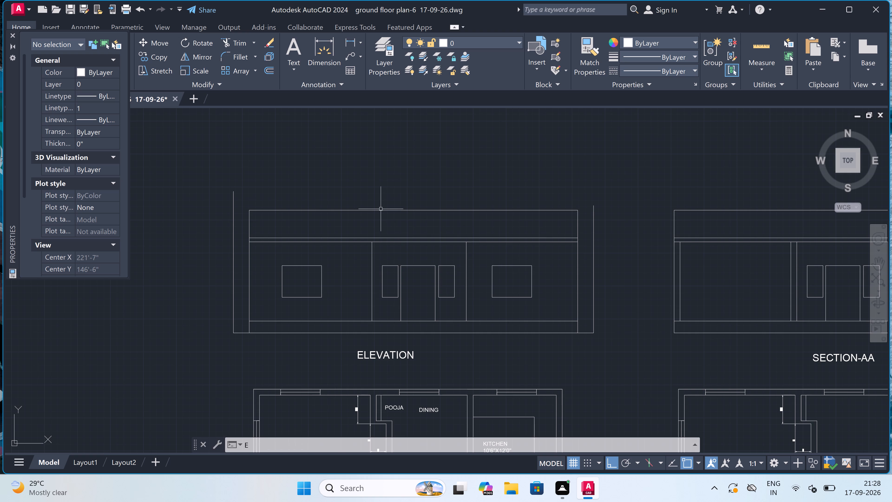
pyautogui.press('x')
pyautogui.press('space')
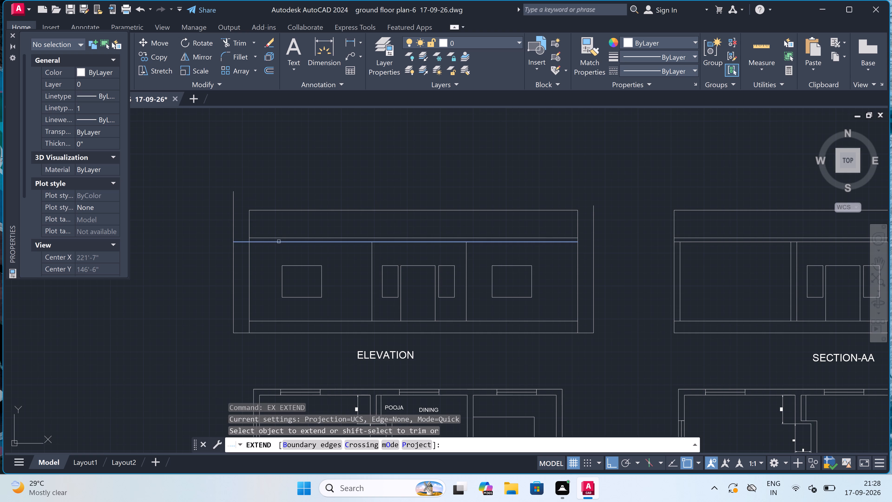
pyautogui.click(270, 248)
pyautogui.click(266, 202)
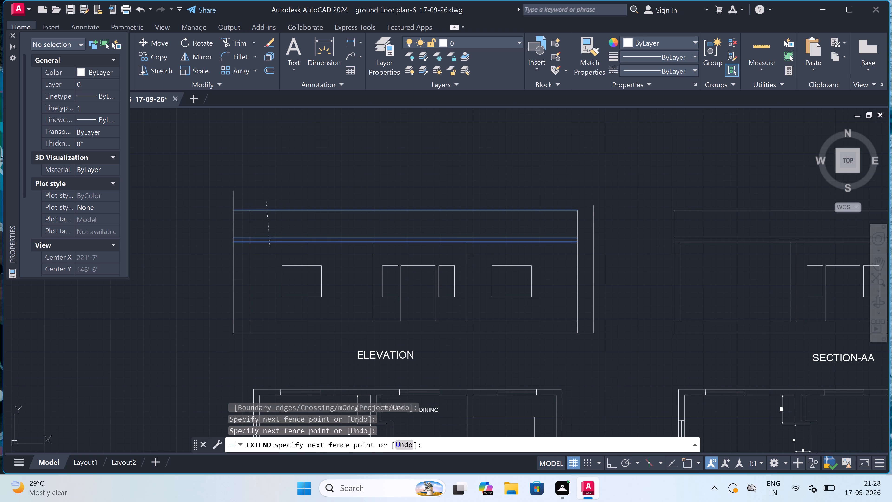
pyautogui.click(558, 251)
pyautogui.click(564, 187)
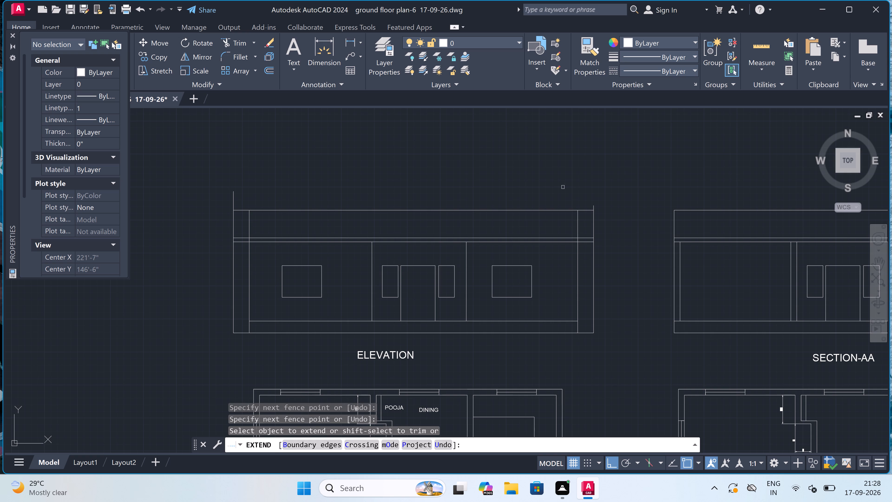
pyautogui.press('Escape')
# Trim the left wall line inside the elevation's roof band and remove the band's inner horizontal line just above its lower edge.
pyautogui.write('TR')
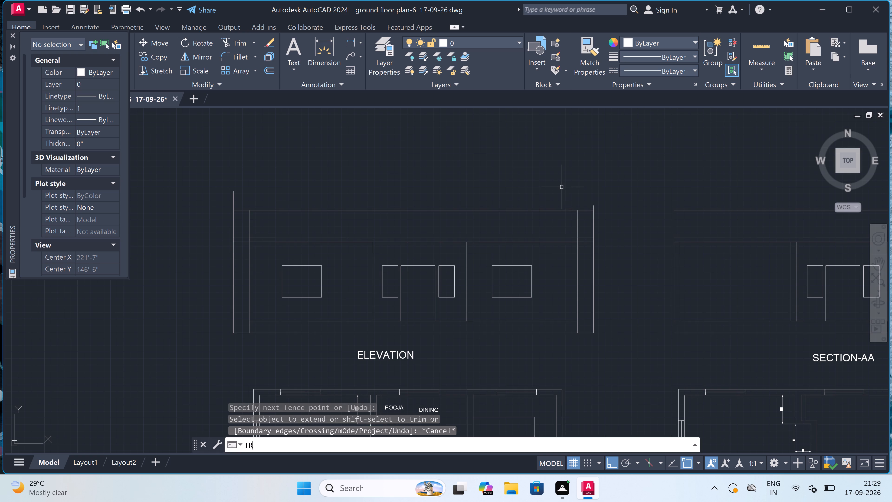
pyautogui.press('space')
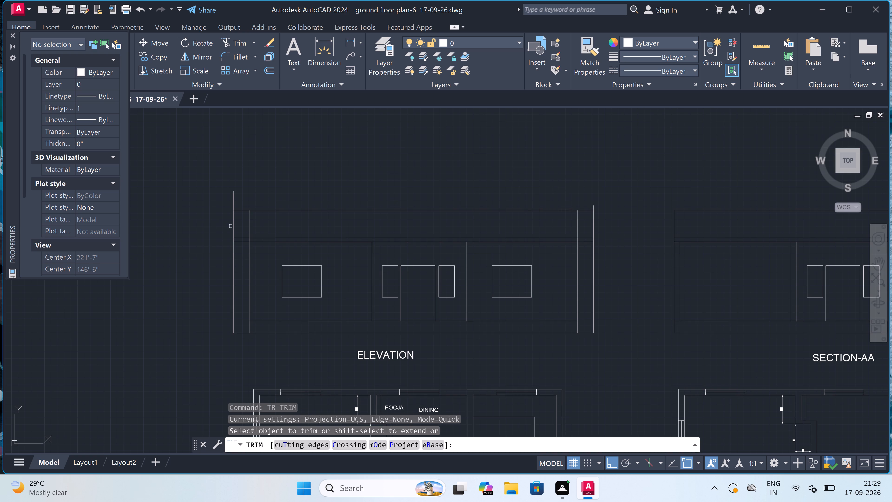
pyautogui.click(249, 226)
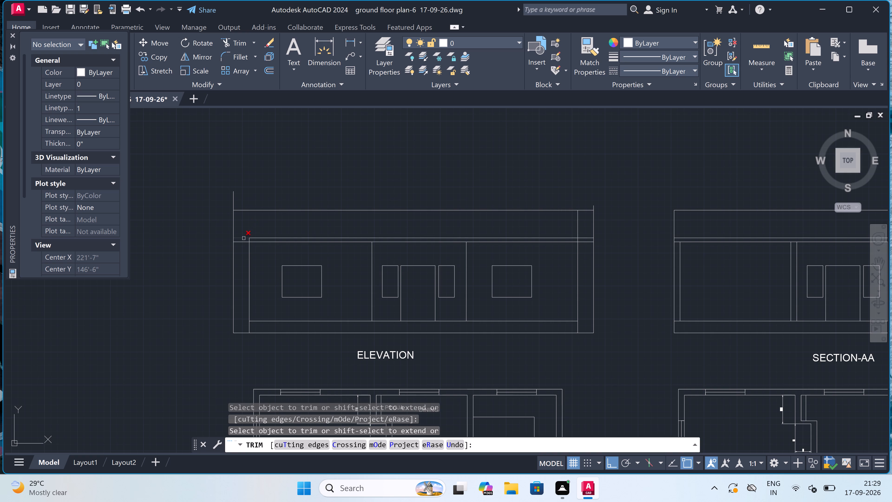
pyautogui.click(244, 238)
pyautogui.scroll(3, 247, 238)
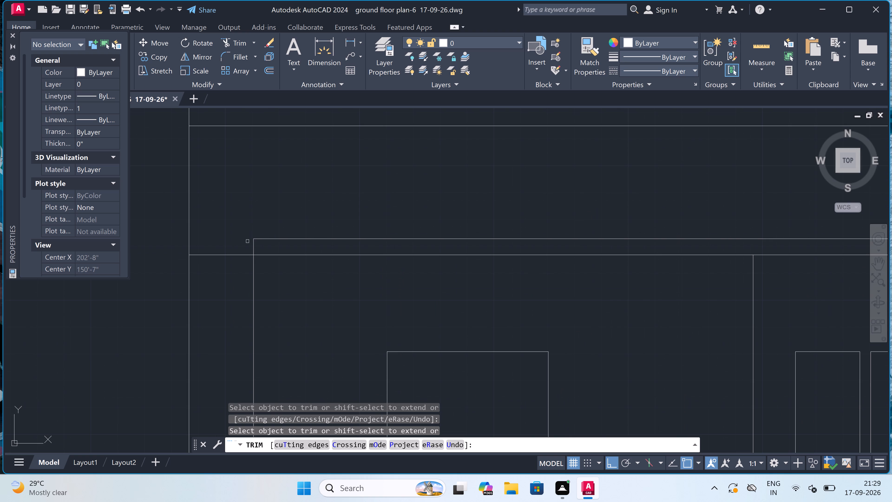
pyautogui.click(249, 244)
pyautogui.click(284, 238)
pyautogui.scroll(-1, 284, 238)
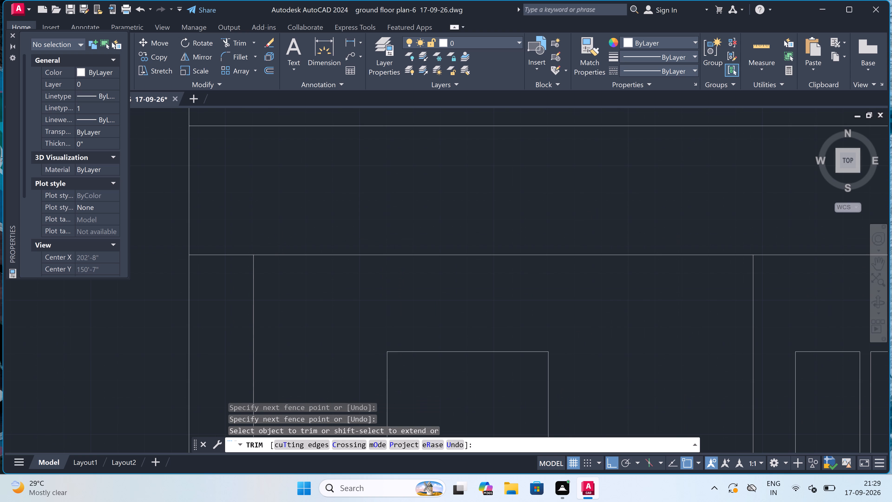
pyautogui.scroll(-1, 284, 238)
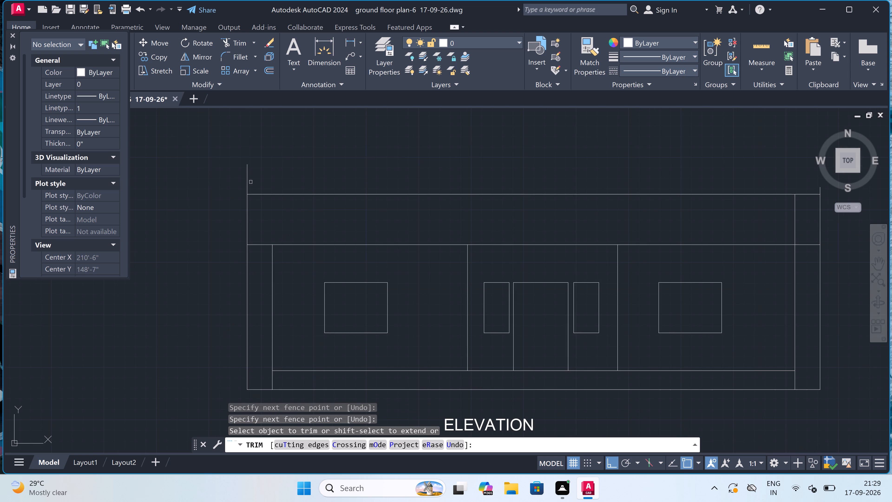
# Trim the outer vertical lines projecting above the elevation's top roof line at both ends.
pyautogui.click(250, 182)
pyautogui.click(229, 185)
pyautogui.scroll(-4, 229, 185)
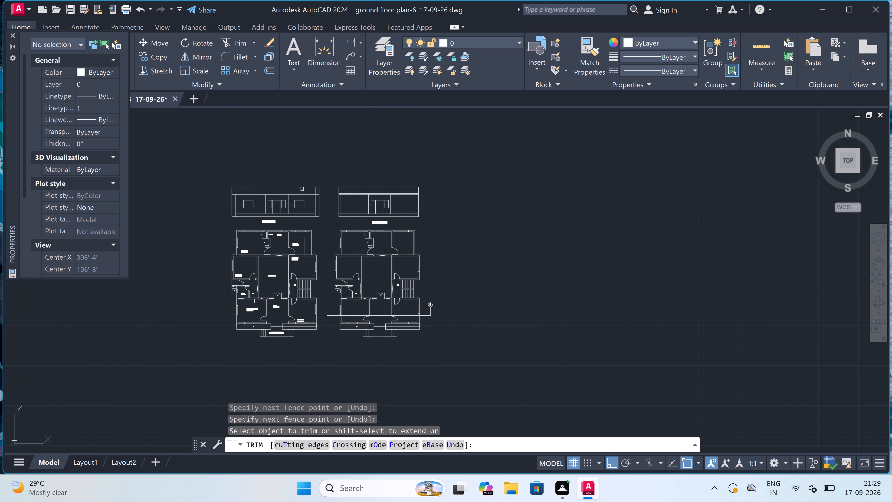
pyautogui.scroll(4, 322, 185)
pyautogui.scroll(3, 303, 188)
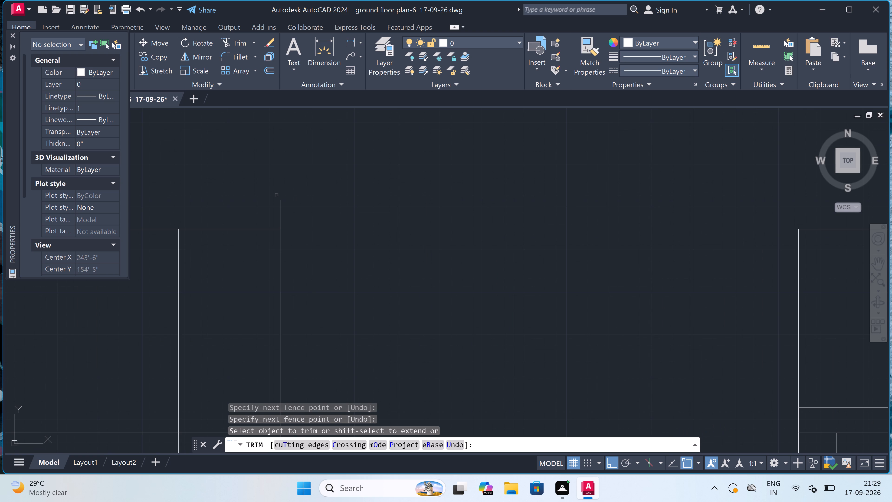
pyautogui.click(276, 204)
pyautogui.click(301, 224)
# Trim the right wall line where it runs through the elevation's roof band.
pyautogui.scroll(-4, 302, 224)
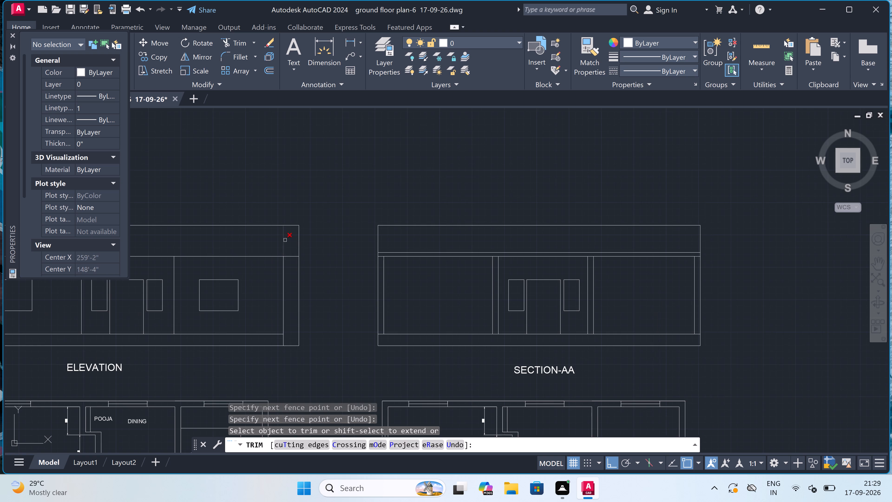
pyautogui.scroll(3, 284, 240)
pyautogui.click(282, 239)
pyautogui.click(263, 236)
pyautogui.scroll(-4, 265, 236)
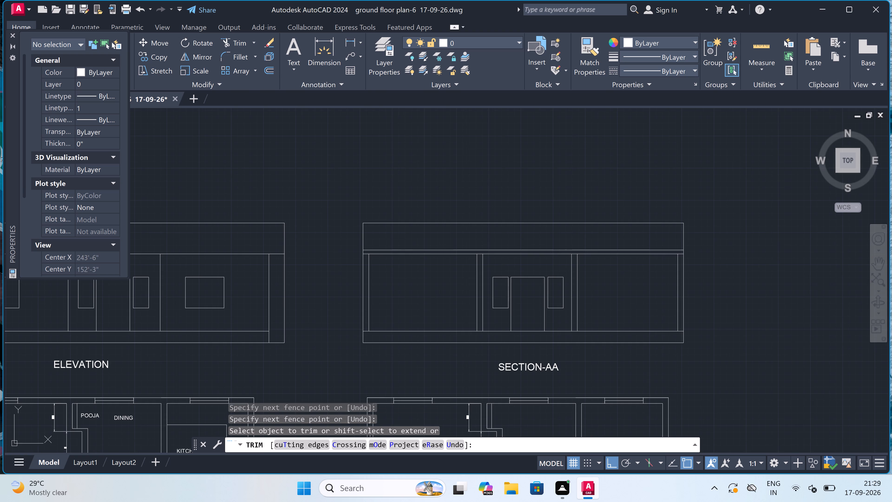
# Trim the outer vertical lines below the roof band and the base line overhanging the walls at both ends of the elevation.
pyautogui.scroll(-5, 276, 251)
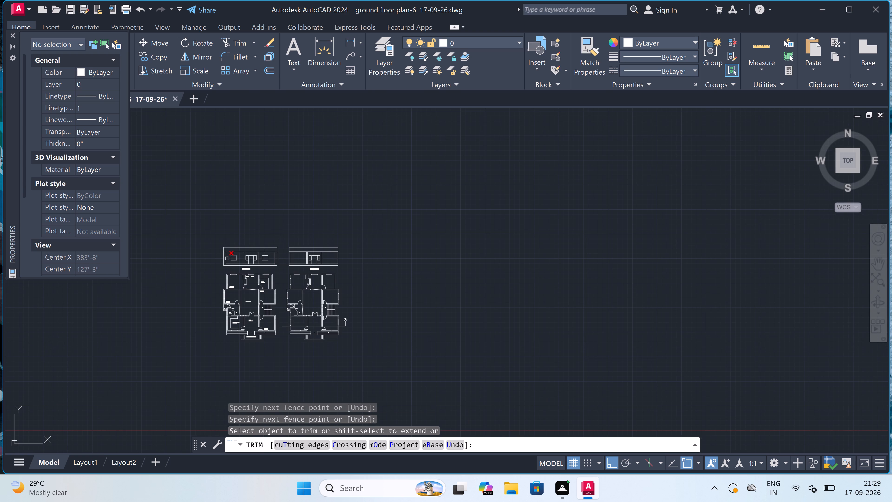
pyautogui.scroll(4, 223, 261)
pyautogui.click(223, 257)
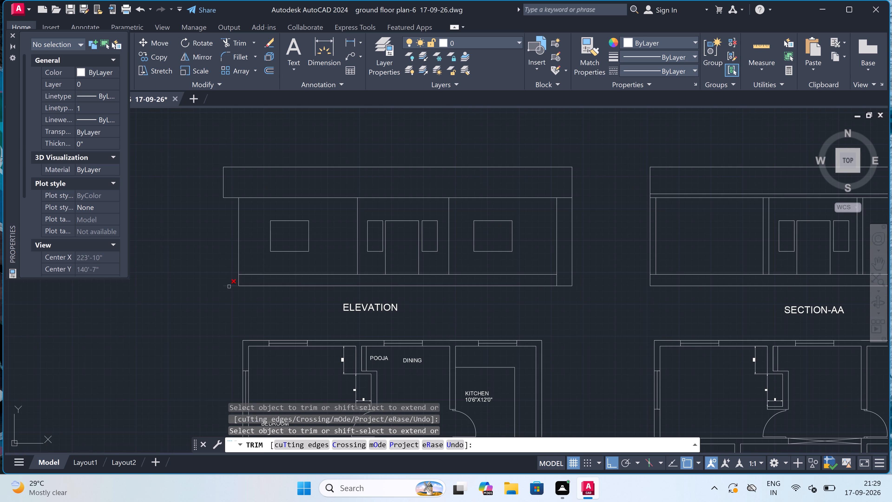
pyautogui.click(229, 287)
pyautogui.scroll(-2, 229, 284)
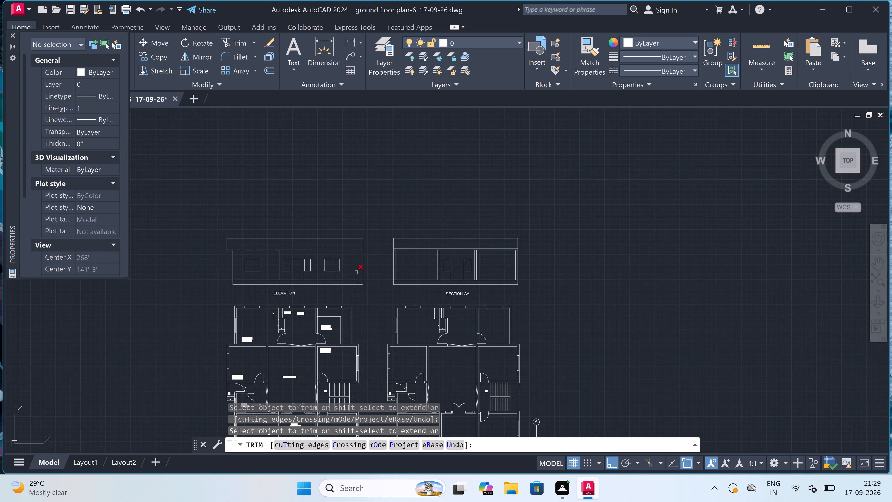
pyautogui.scroll(2, 357, 272)
pyautogui.click(363, 268)
pyautogui.click(379, 258)
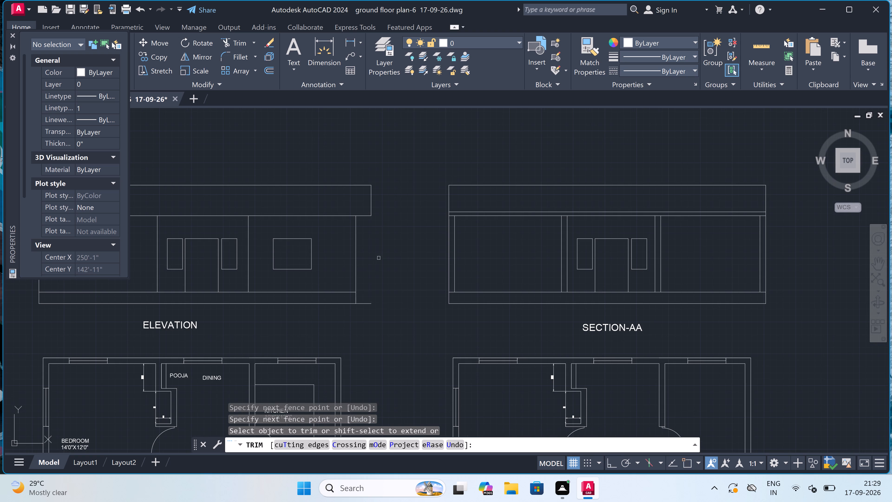
pyautogui.click(362, 308)
pyautogui.click(362, 298)
pyautogui.scroll(-4, 363, 298)
pyautogui.press('Escape')
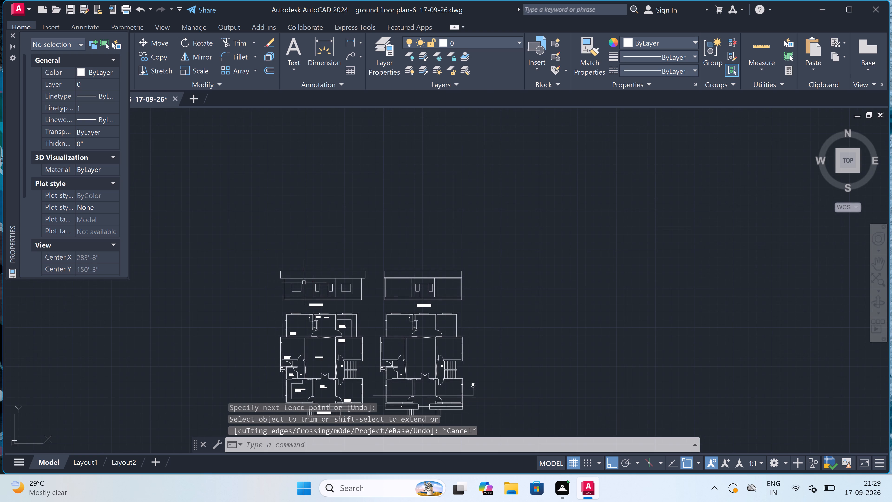
# With Ortho off, draw a sloping line from the left roof overhang's lower outer corner down to the left wall of the elevation.
pyautogui.scroll(4, 271, 285)
pyautogui.press('l')
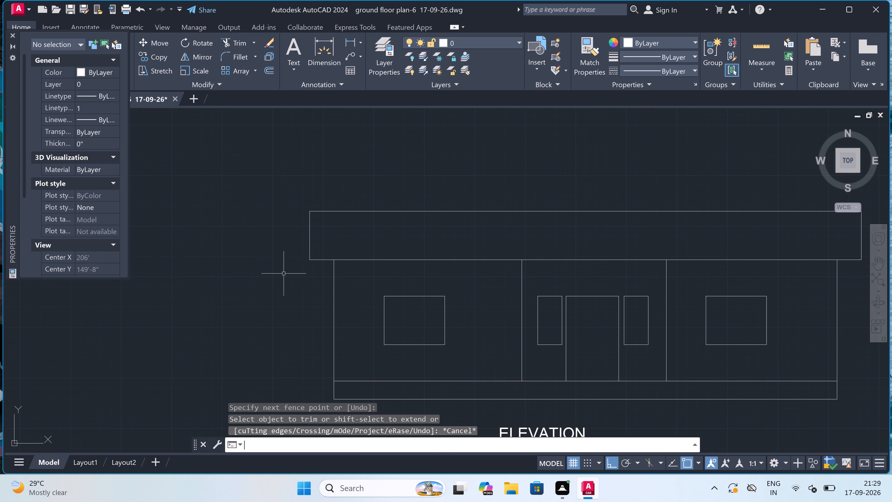
pyautogui.press('space')
pyautogui.scroll(1, 313, 263)
pyautogui.doubleClick(308, 260)
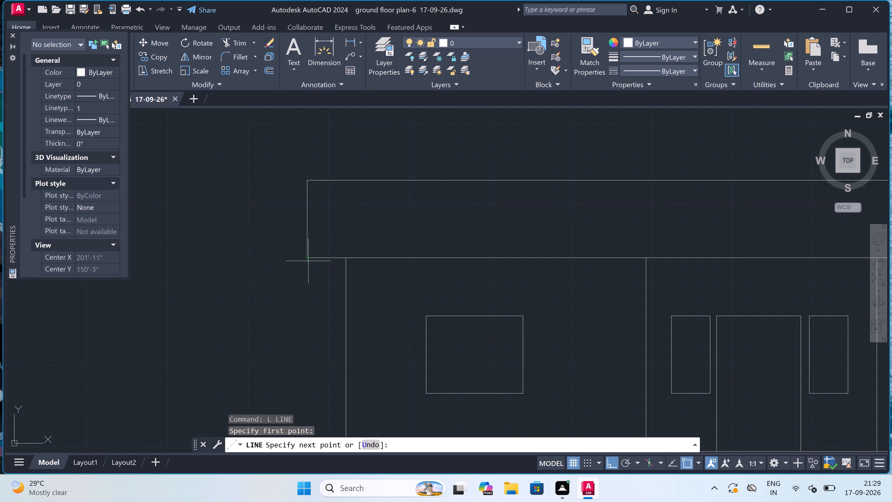
pyautogui.press('F8')
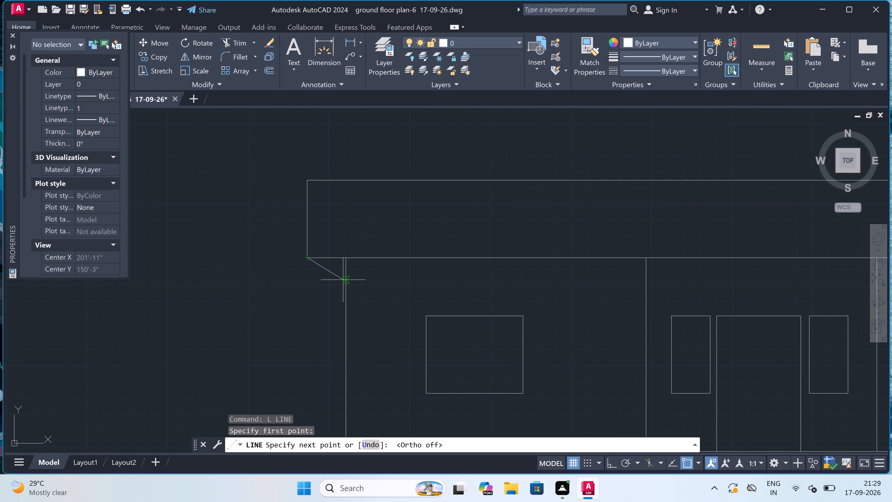
pyautogui.click(346, 280)
pyautogui.press('Escape')
# Draw a matching sloping line from the right roof overhang's lower outer corner down to the right wall of the elevation.
pyautogui.scroll(-5, 323, 282)
pyautogui.press('space')
pyautogui.scroll(4, 401, 281)
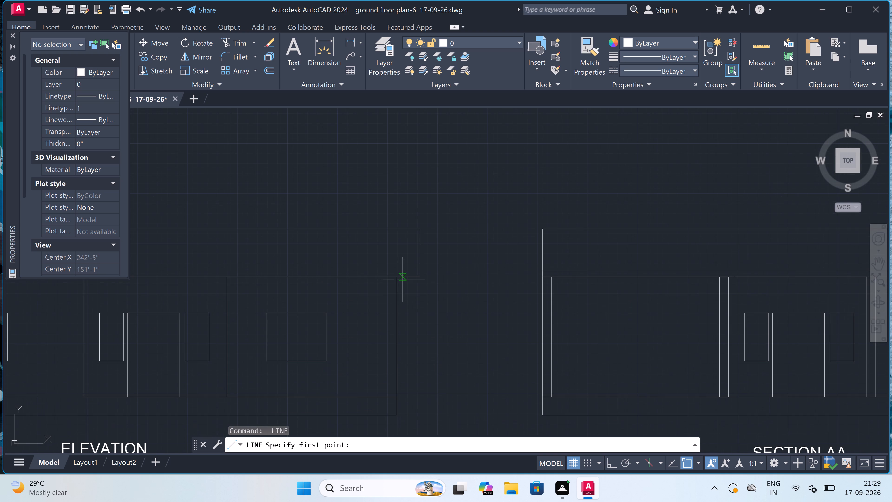
pyautogui.click(417, 274)
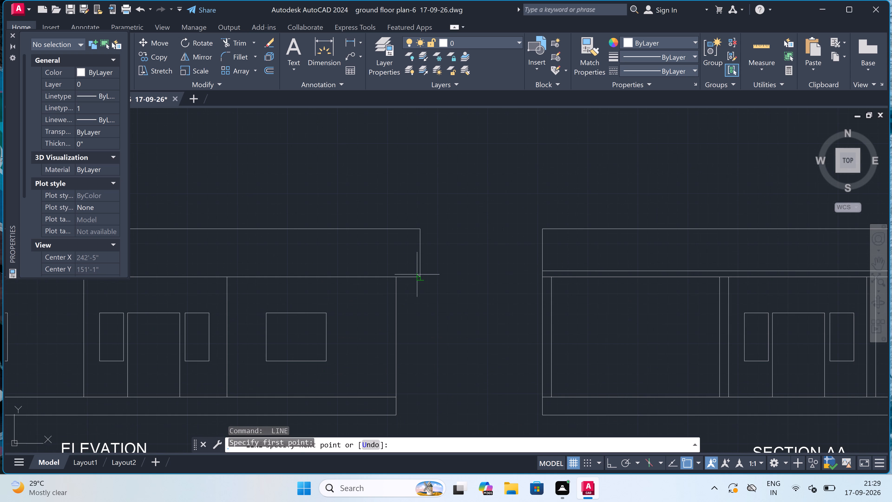
pyautogui.click(397, 290)
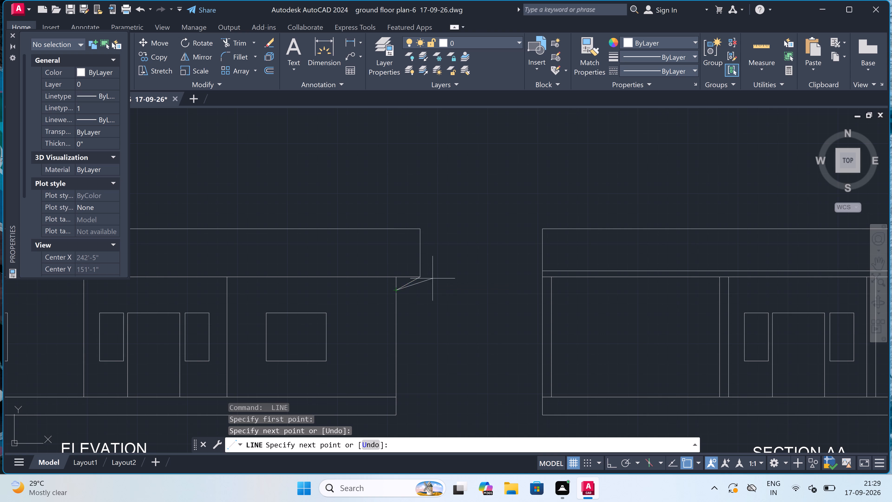
pyautogui.press('Escape')
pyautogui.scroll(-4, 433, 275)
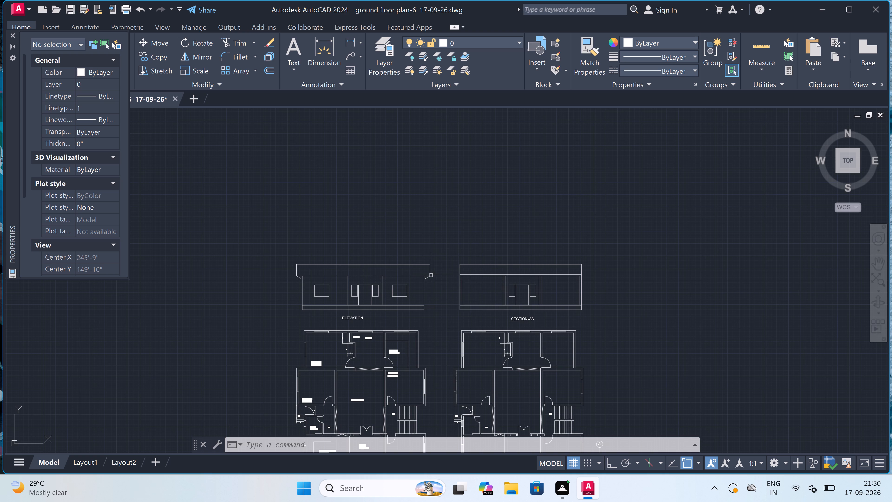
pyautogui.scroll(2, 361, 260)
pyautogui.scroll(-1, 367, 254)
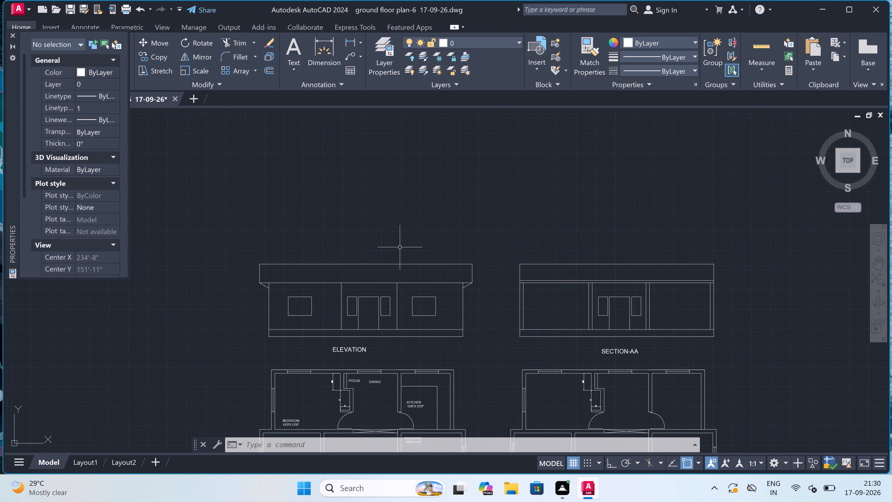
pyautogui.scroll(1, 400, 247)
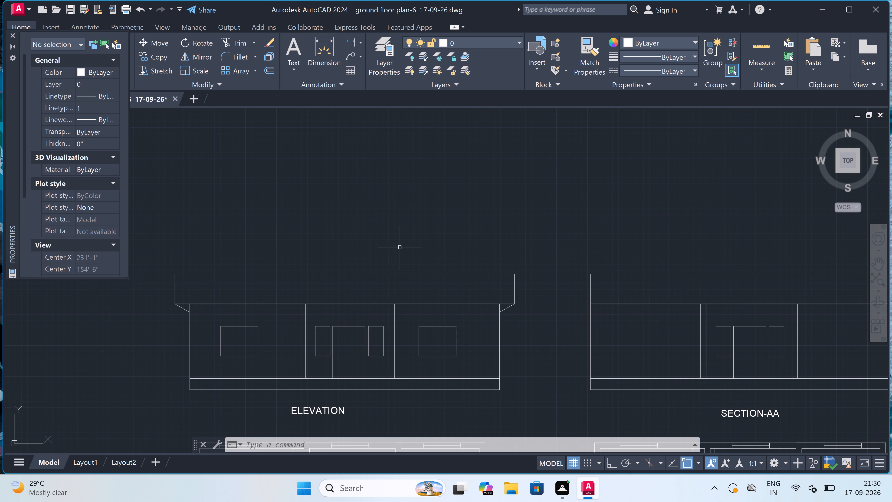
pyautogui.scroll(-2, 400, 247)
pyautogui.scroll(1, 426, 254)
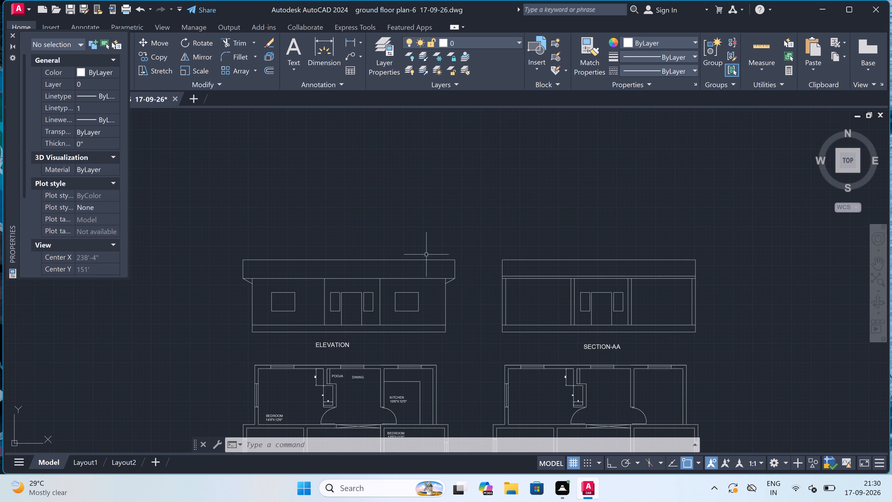
# With Ortho on, draw a box outline above the elevation's roof band, spanning from the right outer wall to the wall line right of the door.
pyautogui.press('l')
pyautogui.press('space')
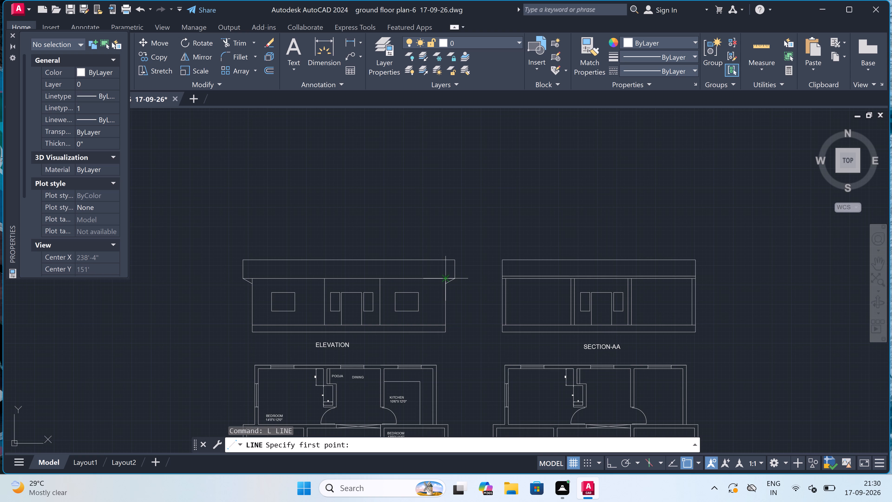
pyautogui.click(445, 279)
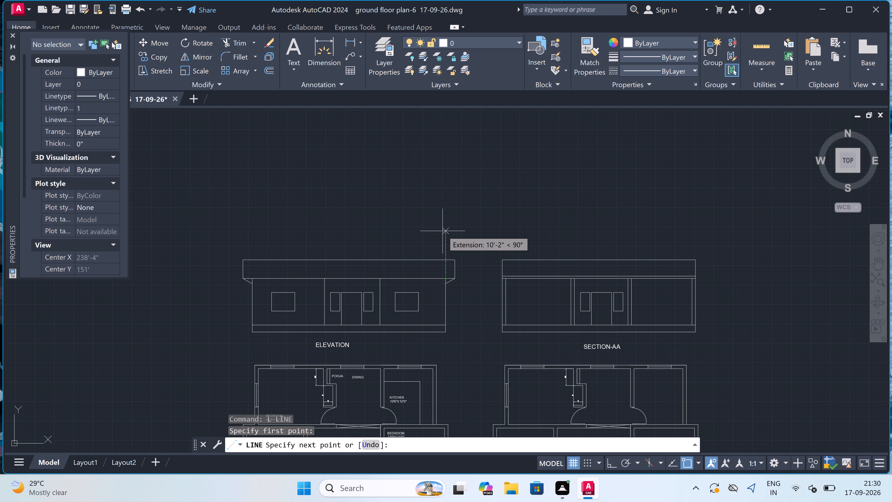
pyautogui.scroll(2, 443, 231)
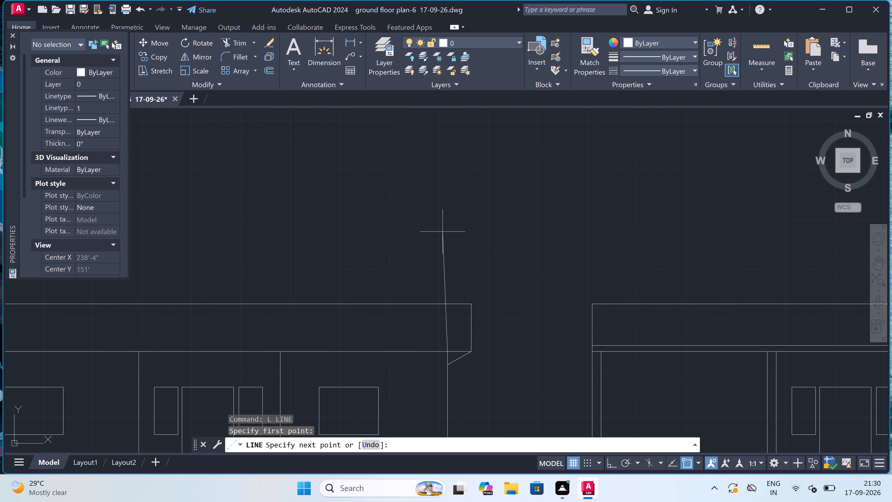
pyautogui.press('F8')
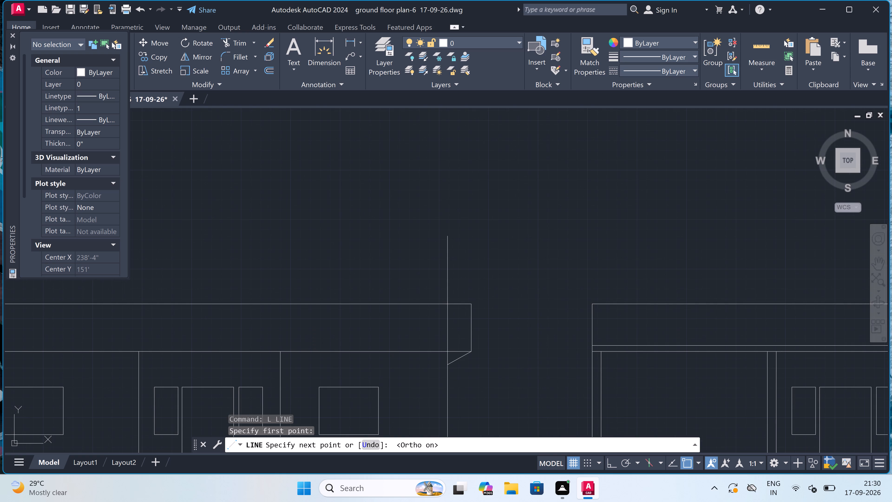
pyautogui.click(448, 240)
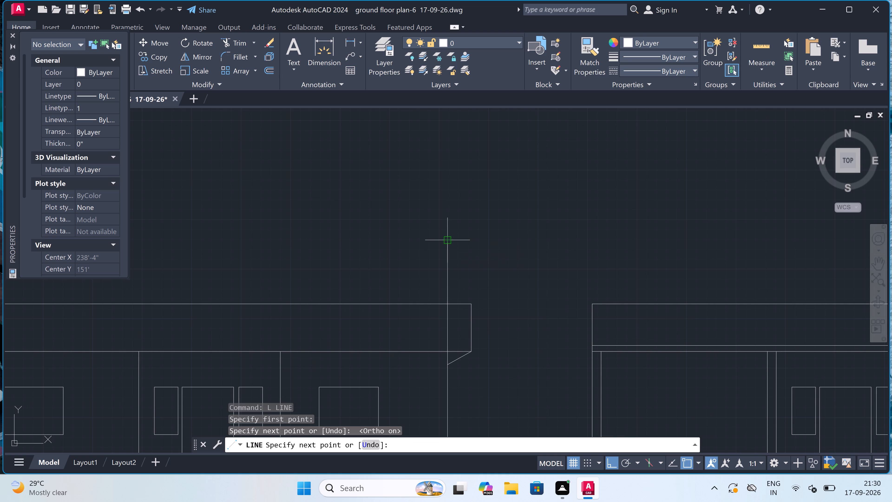
pyautogui.scroll(-3, 377, 231)
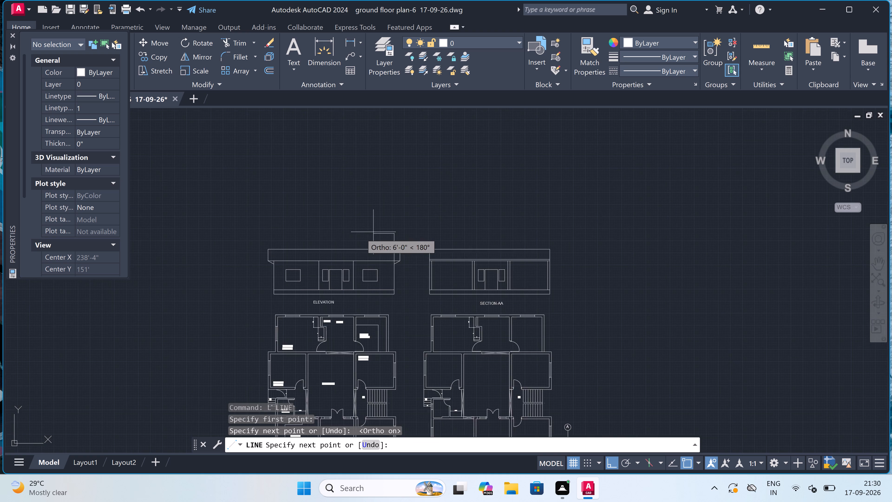
pyautogui.scroll(1, 351, 236)
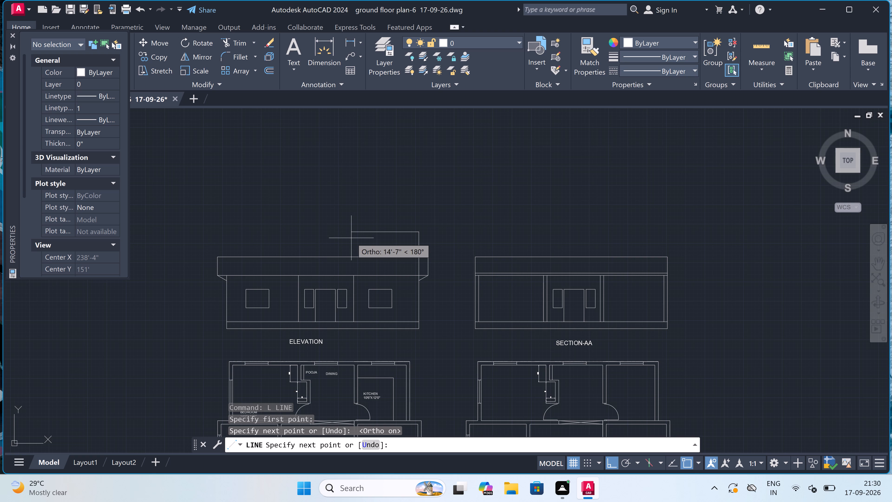
pyautogui.scroll(1, 351, 238)
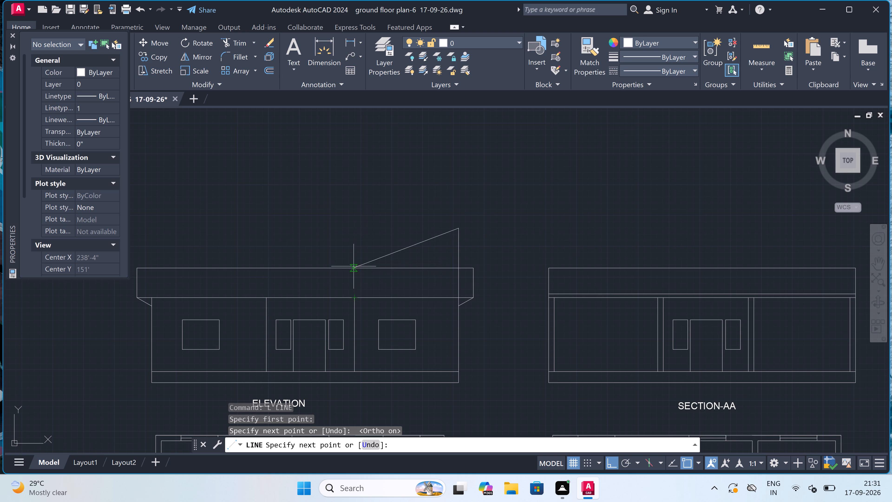
pyautogui.click(354, 228)
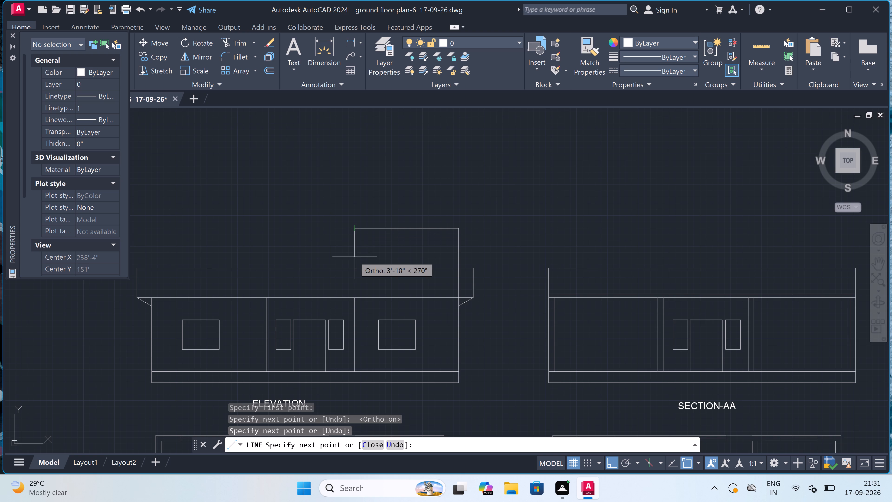
pyautogui.click(355, 265)
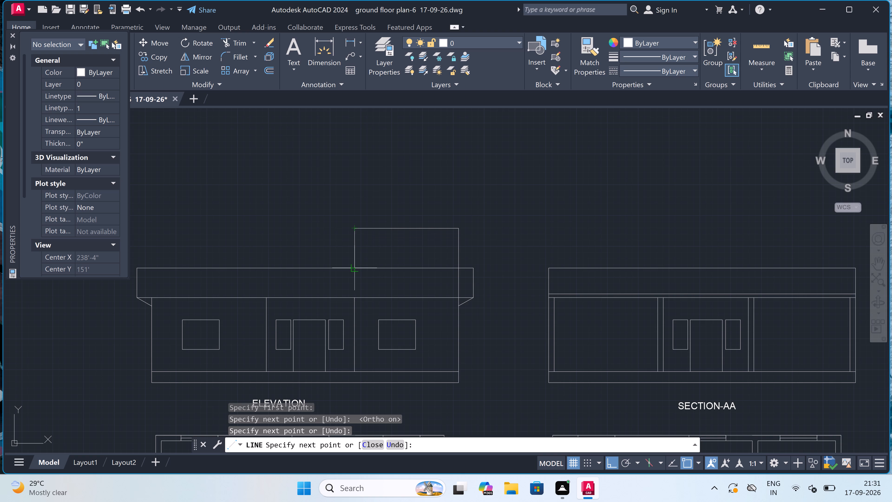
pyautogui.press('Escape')
# Trim the box's right vertical line where it runs through the elevation's roof band.
pyautogui.scroll(-2, 364, 254)
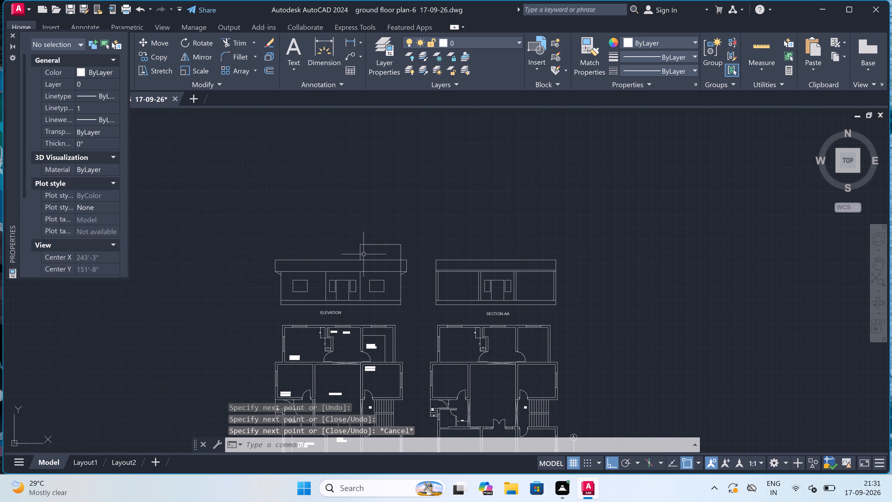
pyautogui.write('TR')
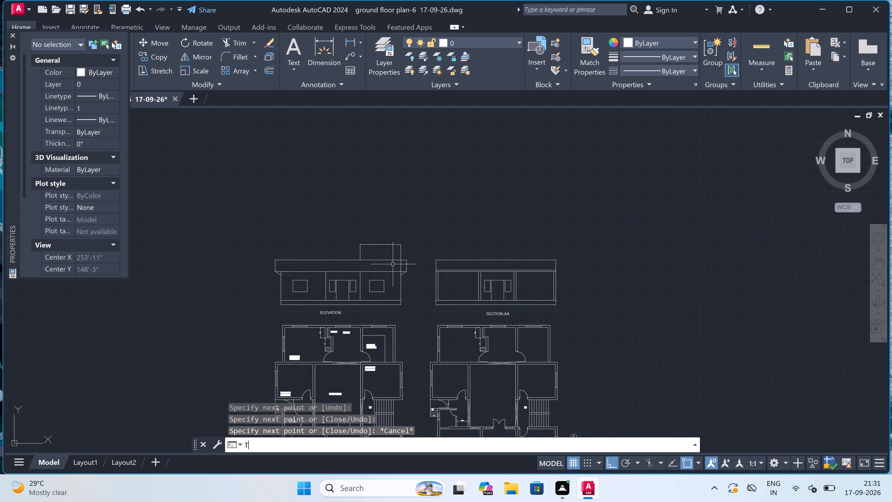
pyautogui.press('space')
pyautogui.scroll(2, 393, 265)
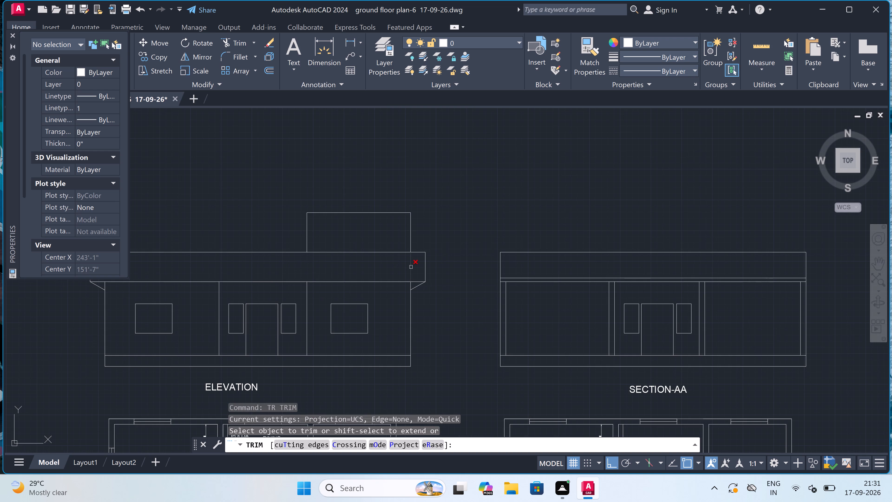
pyautogui.click(411, 267)
pyautogui.press('Escape')
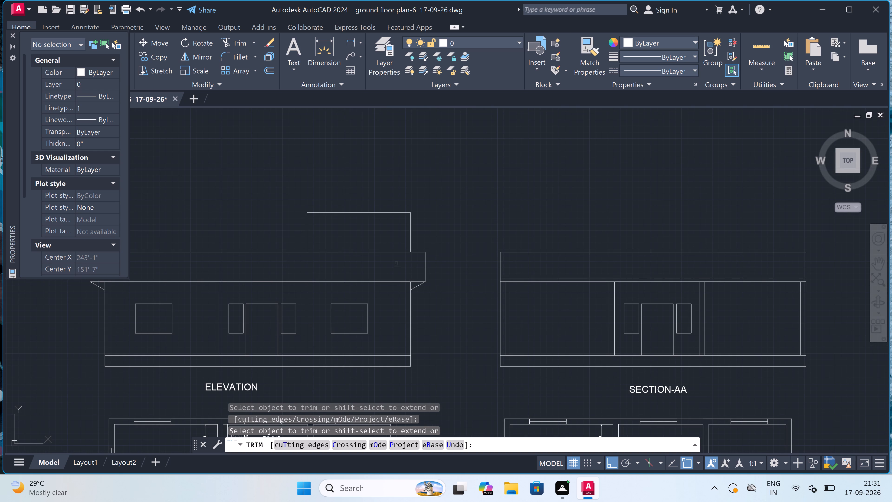
# Draw a rectangle slightly inside the elevation's left window outline to form a thin window frame.
pyautogui.scroll(-2, 368, 253)
pyautogui.scroll(1, 341, 251)
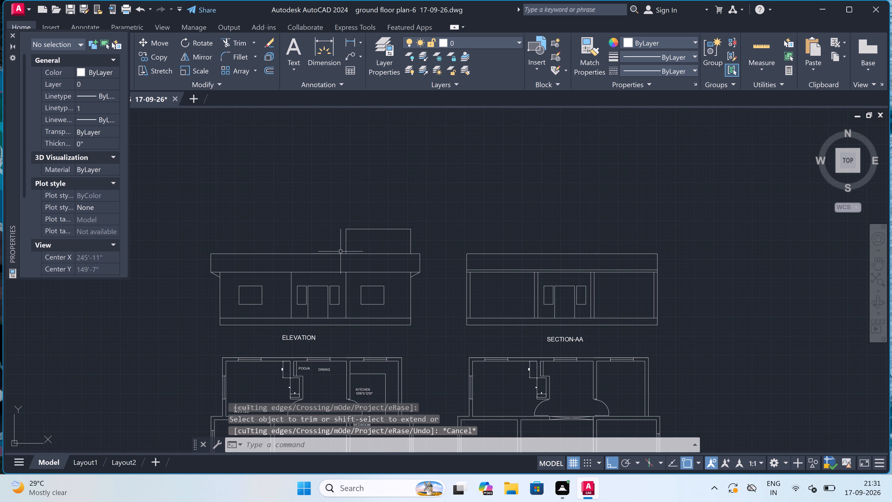
pyautogui.scroll(1, 341, 251)
pyautogui.scroll(-3, 341, 251)
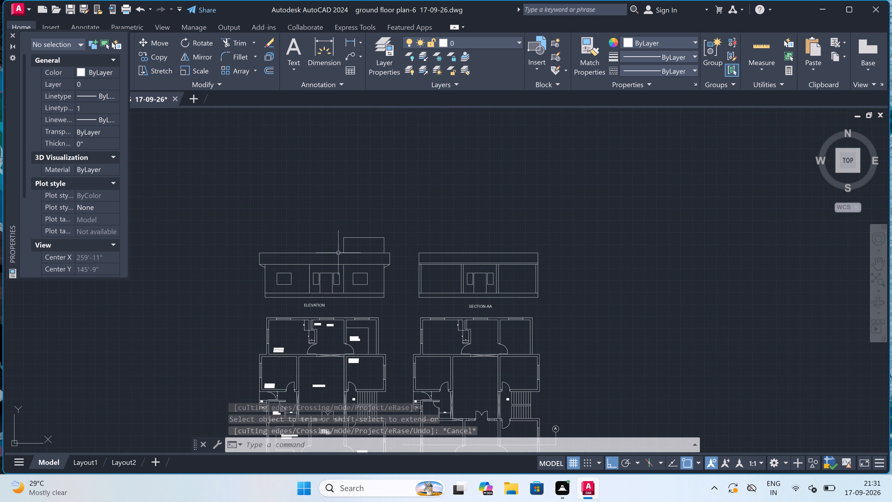
pyautogui.scroll(2, 298, 270)
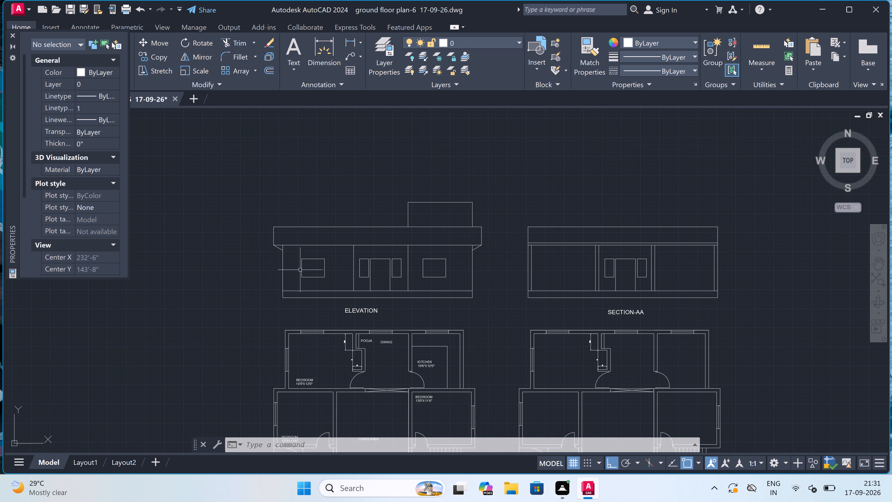
pyautogui.write('REC')
pyautogui.press('space')
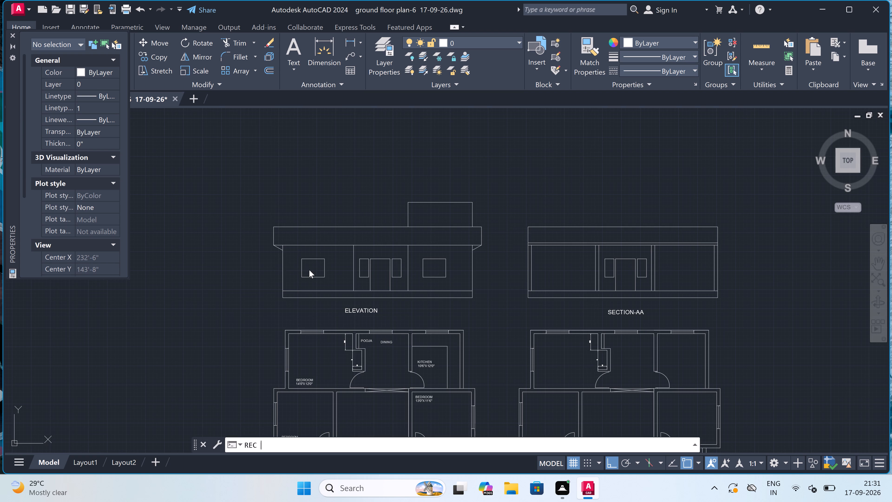
pyautogui.scroll(4, 305, 262)
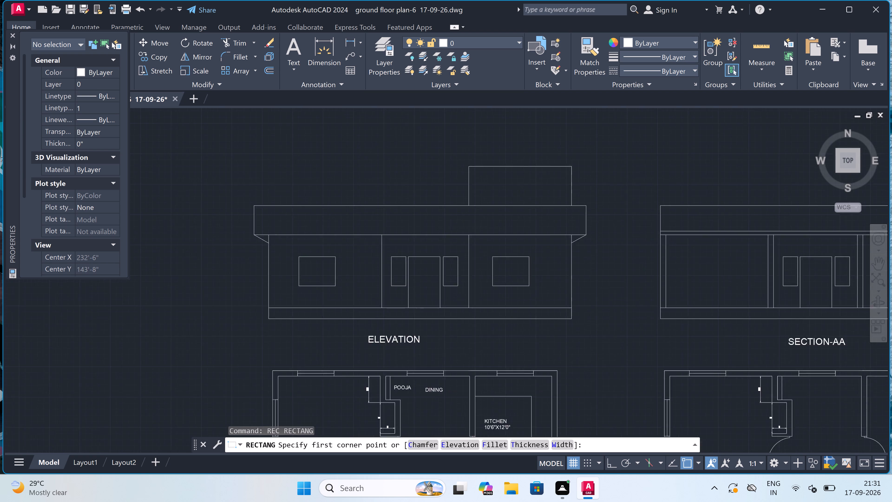
pyautogui.scroll(3, 289, 256)
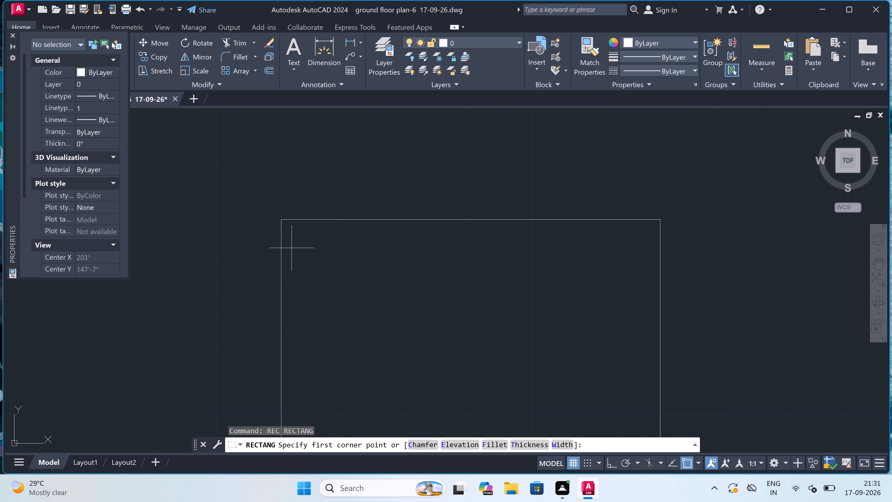
pyautogui.scroll(1, 289, 237)
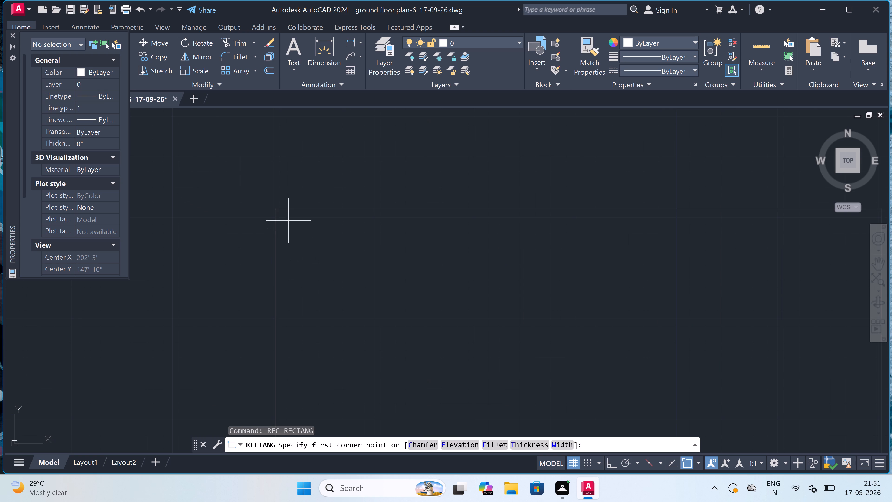
pyautogui.click(287, 221)
pyautogui.scroll(-5, 364, 266)
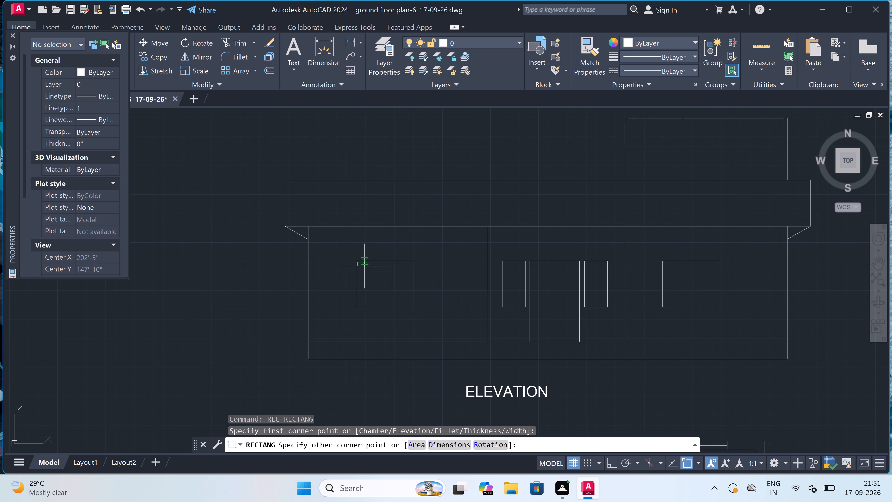
pyautogui.scroll(3, 391, 288)
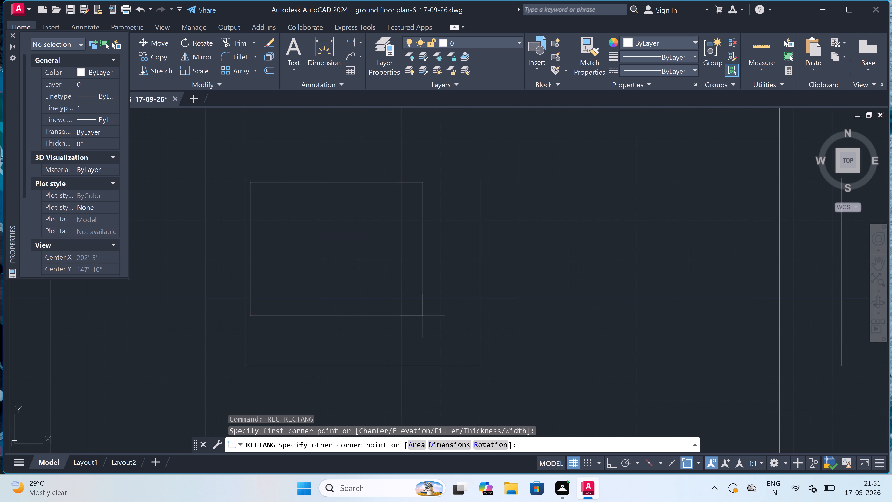
pyautogui.scroll(1, 475, 361)
pyautogui.click(476, 359)
pyautogui.scroll(-4, 404, 294)
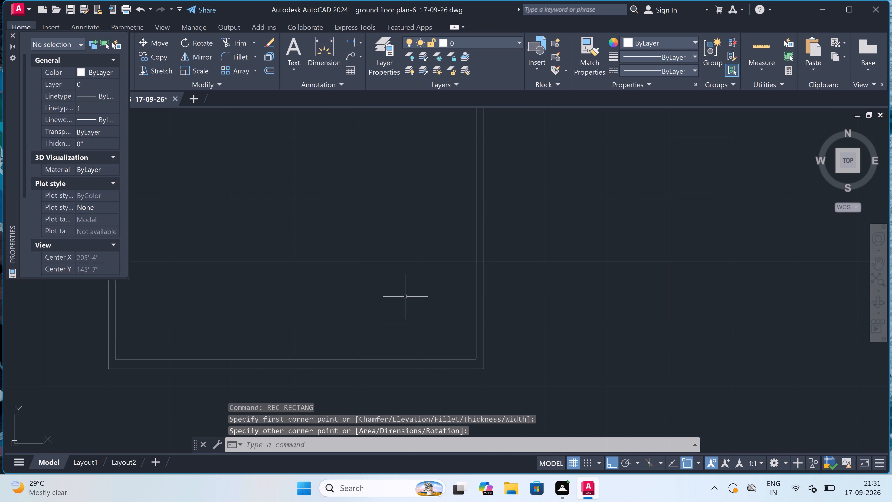
# Draw a rectangle slightly inside the elevation's door outline, ending just above the plinth line, to form the door frame.
pyautogui.scroll(-3, 403, 294)
pyautogui.scroll(2, 460, 297)
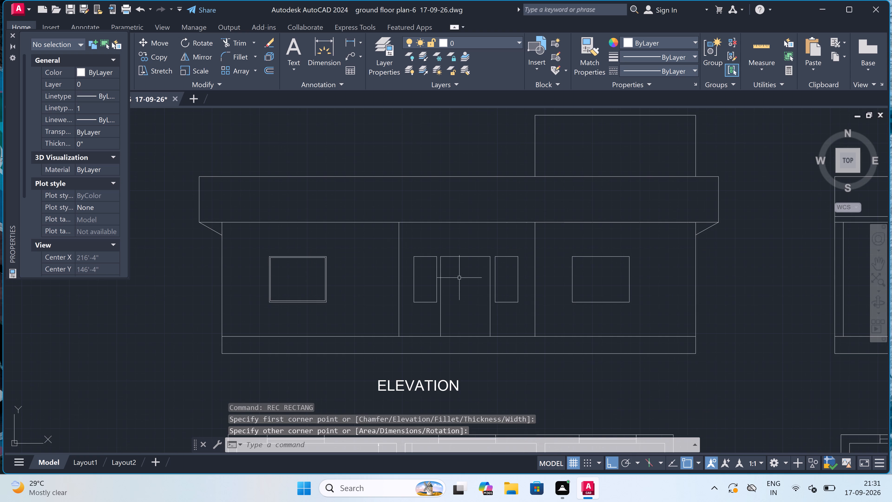
pyautogui.press('space')
pyautogui.scroll(3, 453, 264)
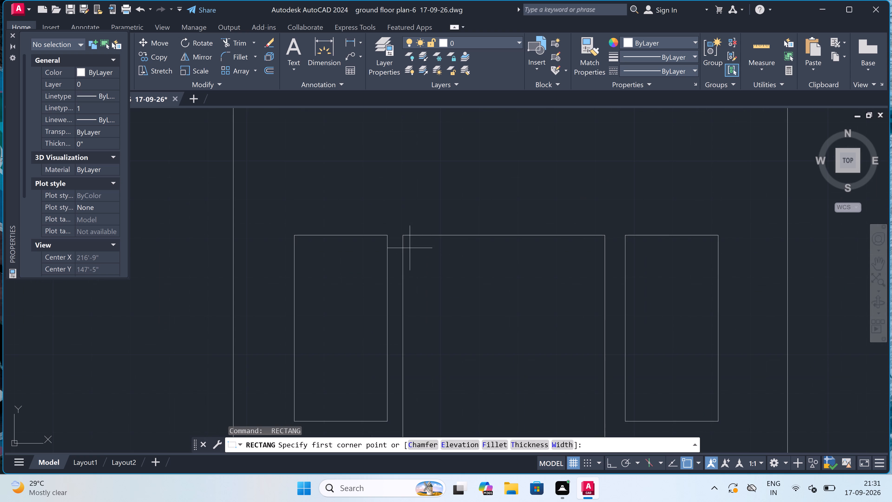
pyautogui.scroll(2, 413, 242)
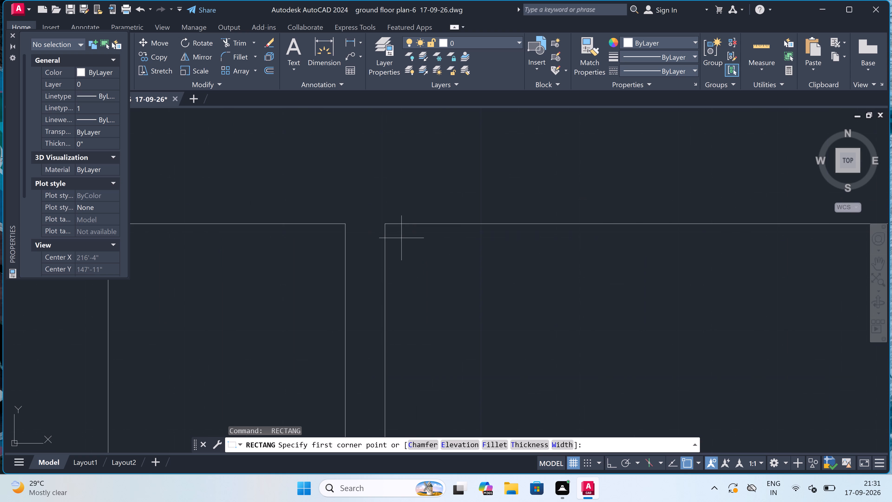
pyautogui.doubleClick(399, 240)
pyautogui.scroll(-7, 419, 260)
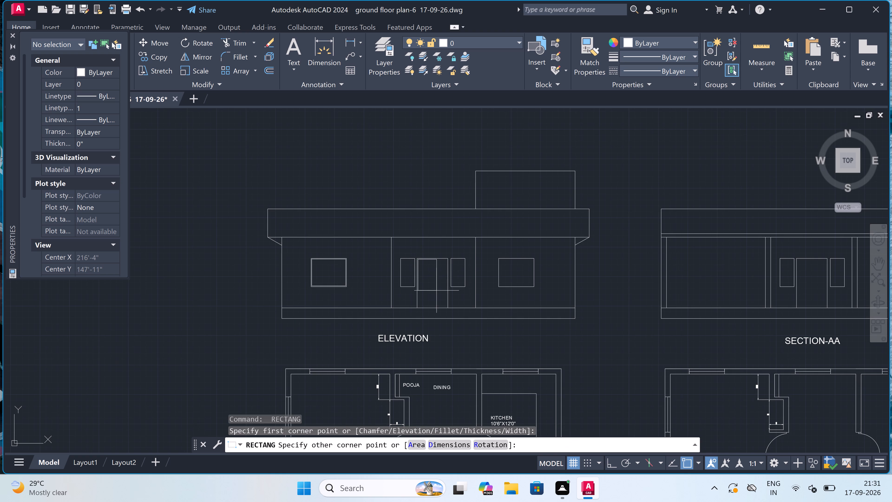
pyautogui.scroll(5, 436, 291)
pyautogui.scroll(-2, 446, 303)
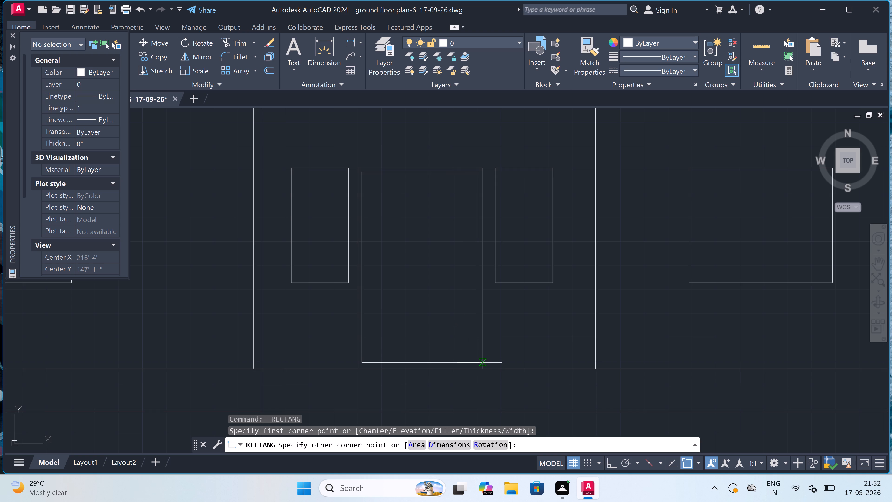
pyautogui.scroll(3, 479, 364)
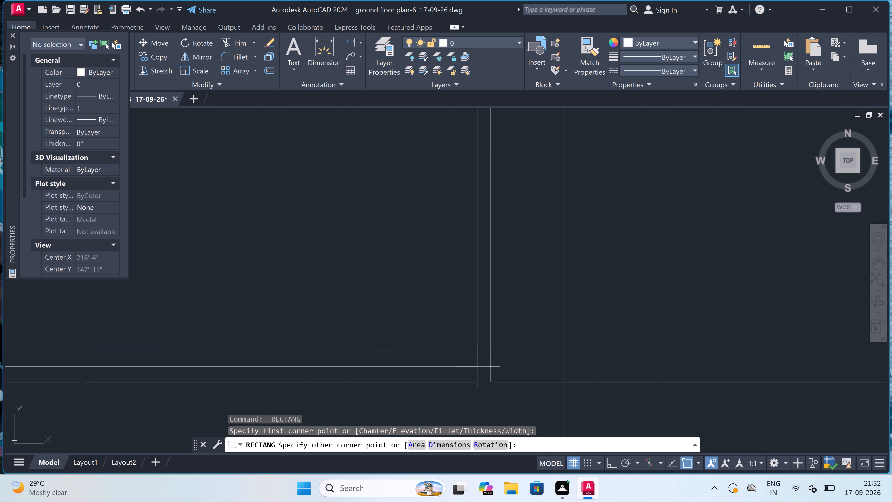
pyautogui.click(477, 368)
pyautogui.scroll(-4, 417, 330)
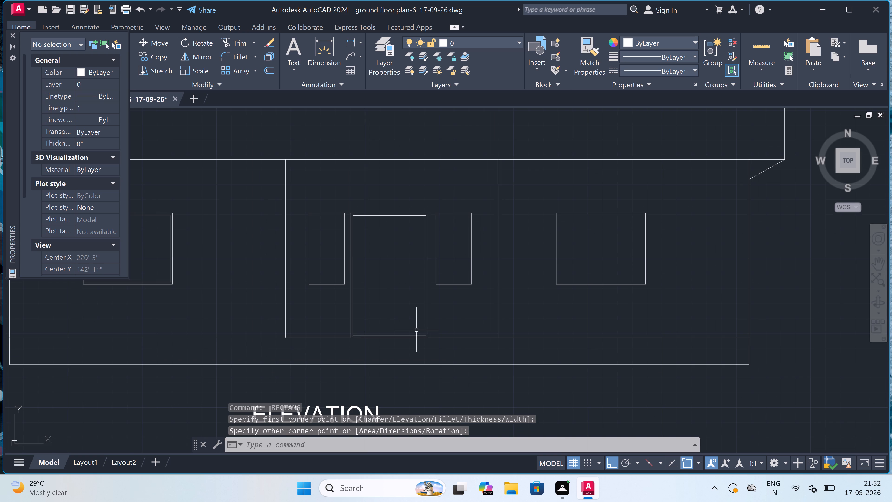
# Draw a rectangle slightly inside the narrow window outline right of the elevation's door to form a thin frame.
pyautogui.press('space')
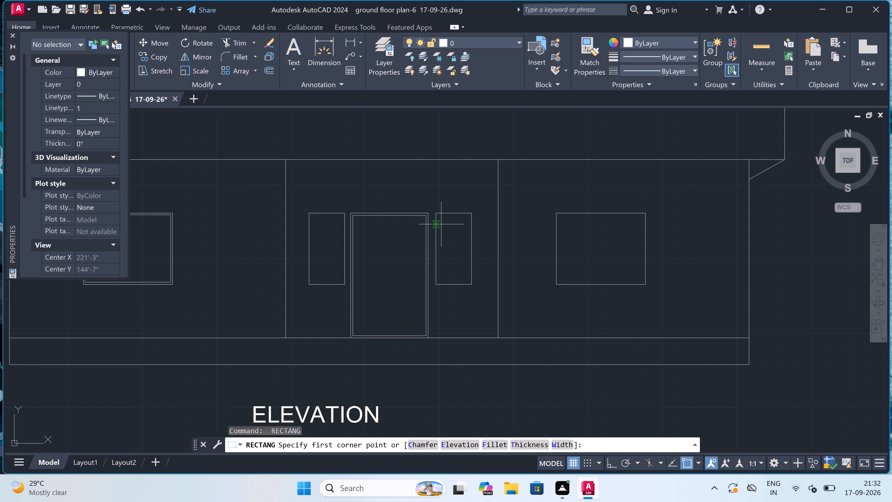
pyautogui.scroll(4, 440, 214)
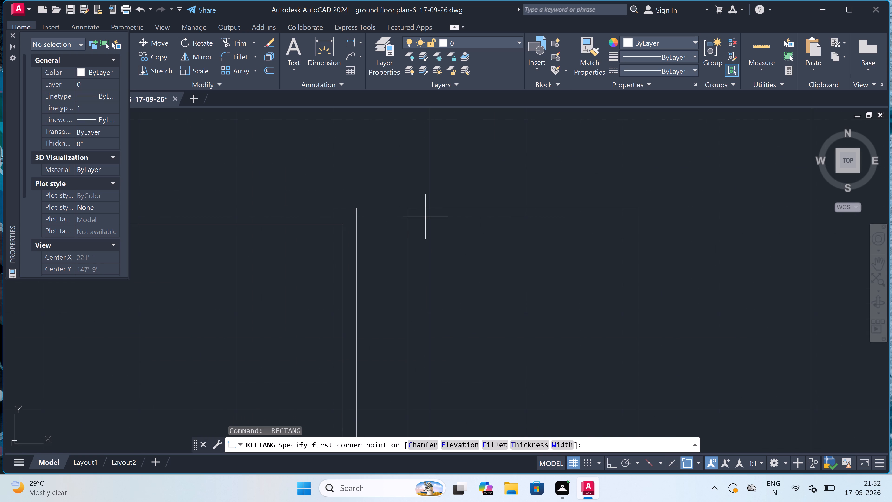
pyautogui.scroll(2, 415, 215)
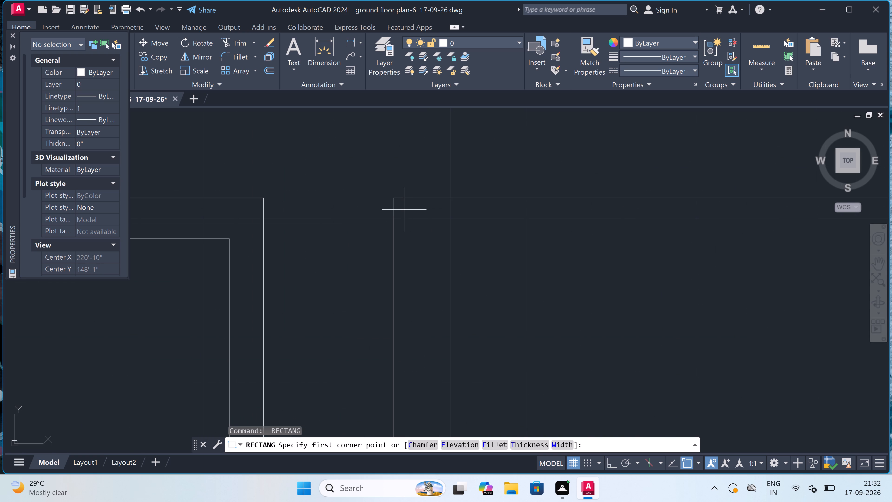
pyautogui.click(408, 210)
pyautogui.scroll(-6, 470, 271)
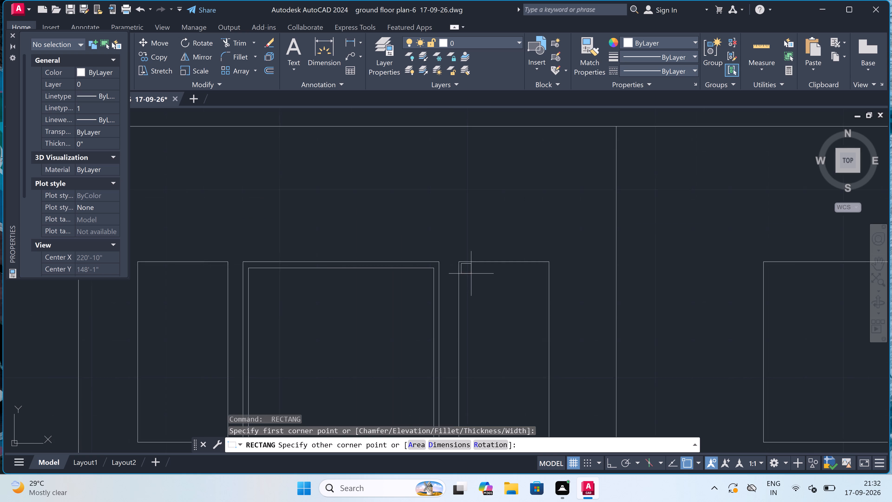
pyautogui.scroll(4, 491, 311)
pyautogui.scroll(-4, 502, 343)
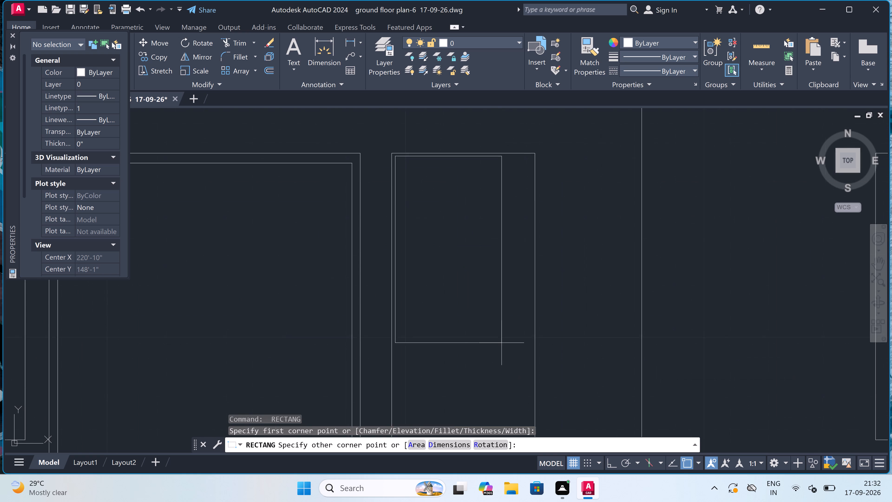
pyautogui.scroll(4, 508, 362)
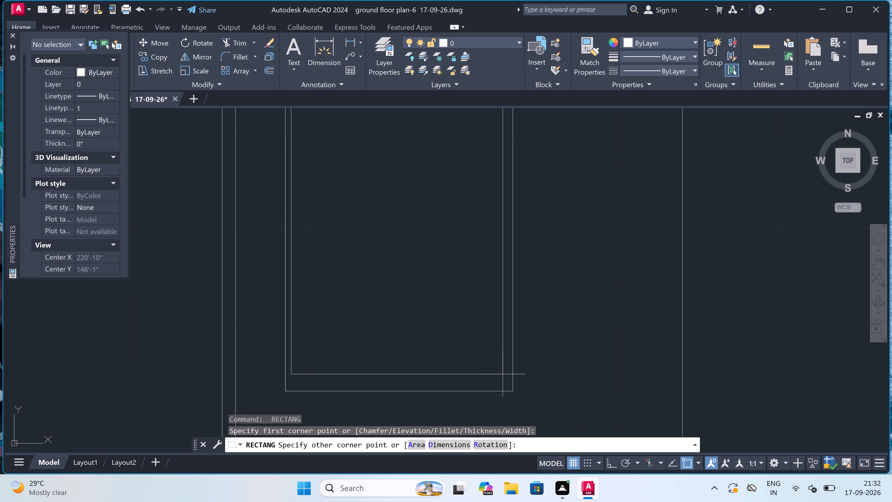
pyautogui.scroll(2, 509, 383)
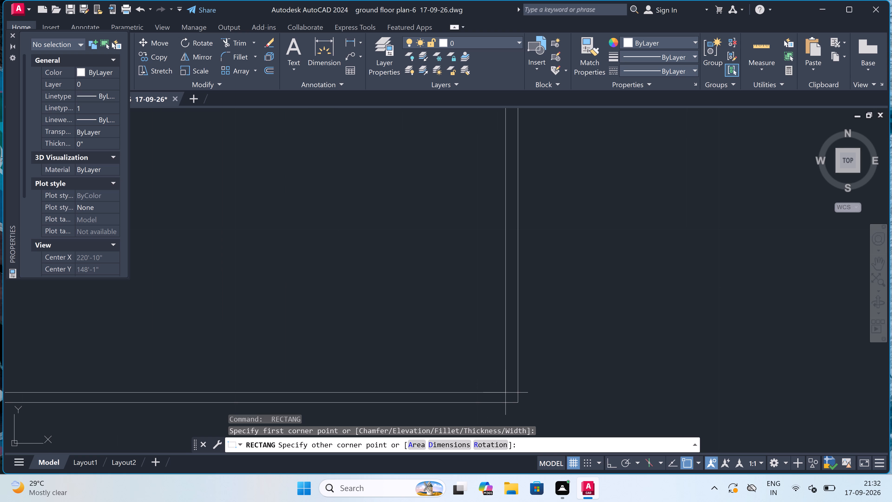
pyautogui.click(505, 391)
pyautogui.scroll(-4, 452, 330)
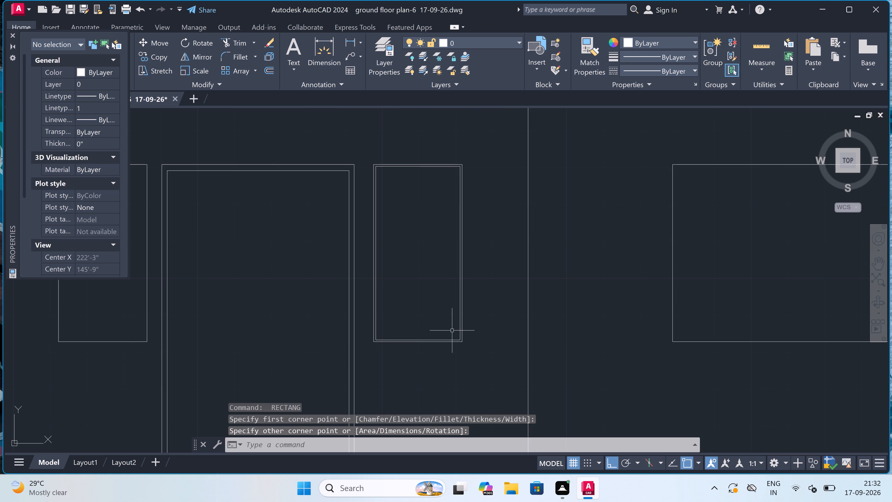
# Draw a rectangle slightly inside the narrow window outline left of the elevation's door to form a matching thin frame.
pyautogui.scroll(-2, 452, 329)
pyautogui.scroll(1, 305, 292)
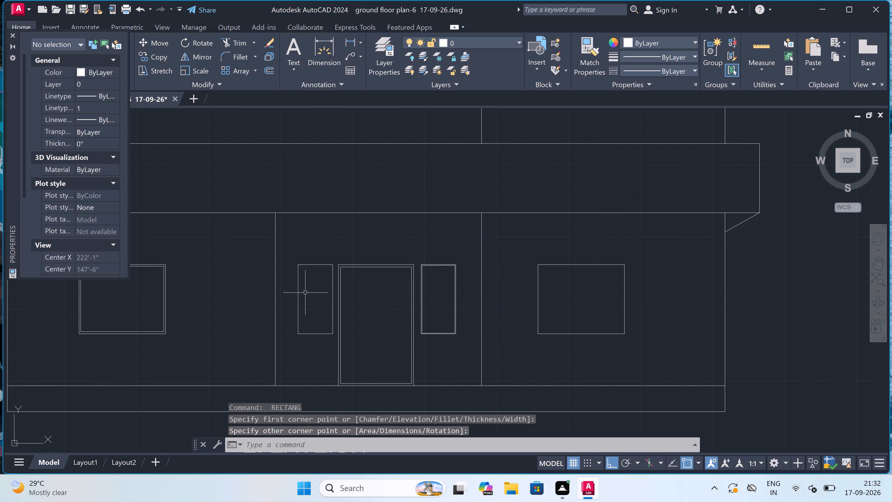
pyautogui.press('space')
pyautogui.scroll(1, 293, 254)
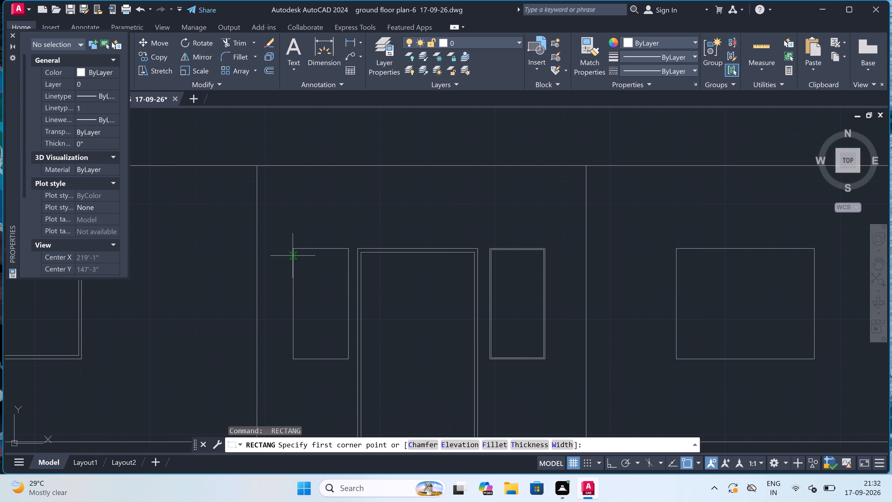
pyautogui.scroll(2, 293, 254)
pyautogui.scroll(2, 297, 235)
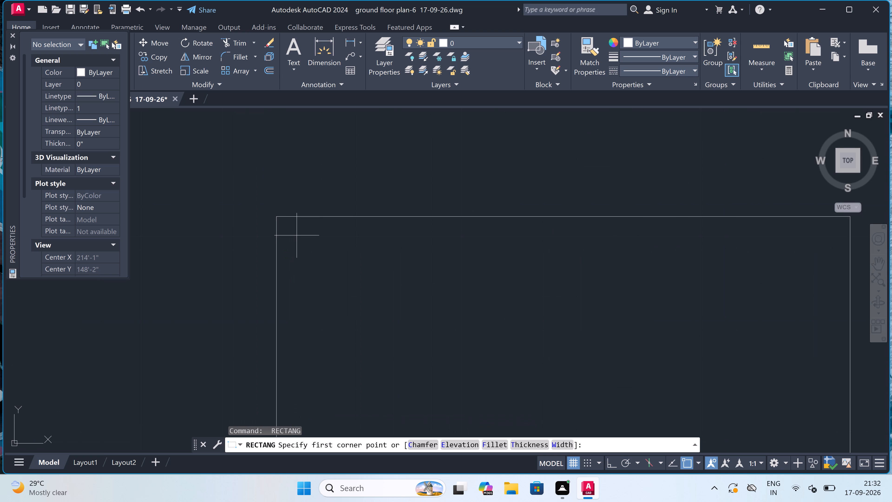
pyautogui.doubleClick(286, 229)
pyautogui.scroll(-6, 358, 259)
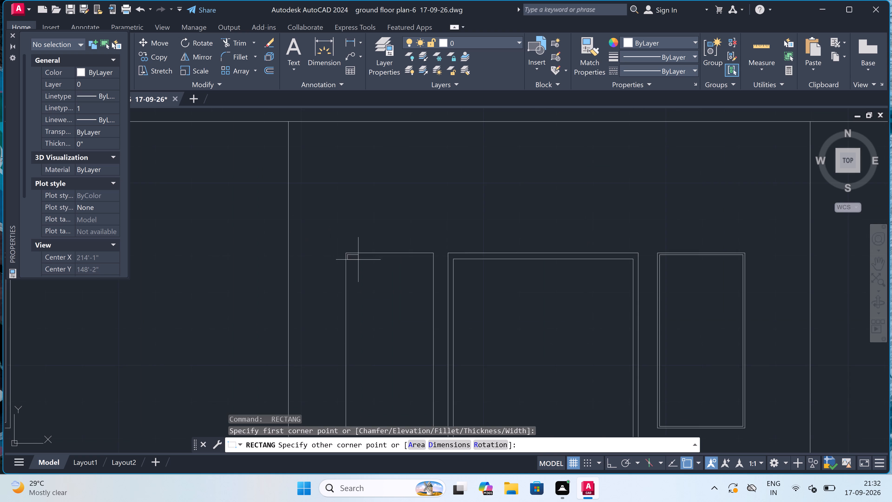
pyautogui.scroll(3, 382, 323)
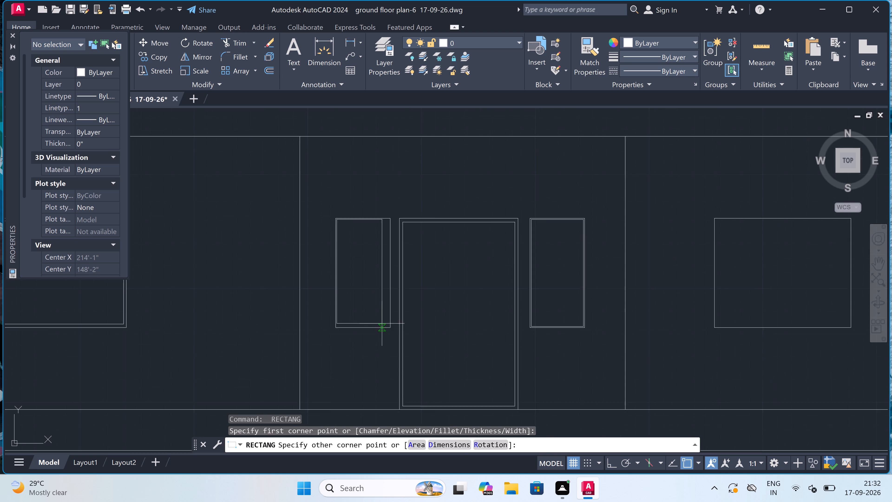
pyautogui.scroll(2, 391, 331)
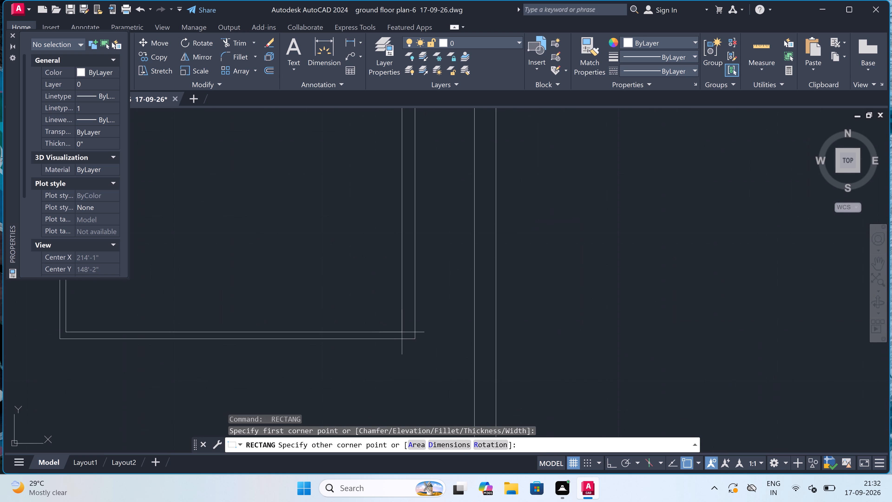
pyautogui.scroll(3, 402, 332)
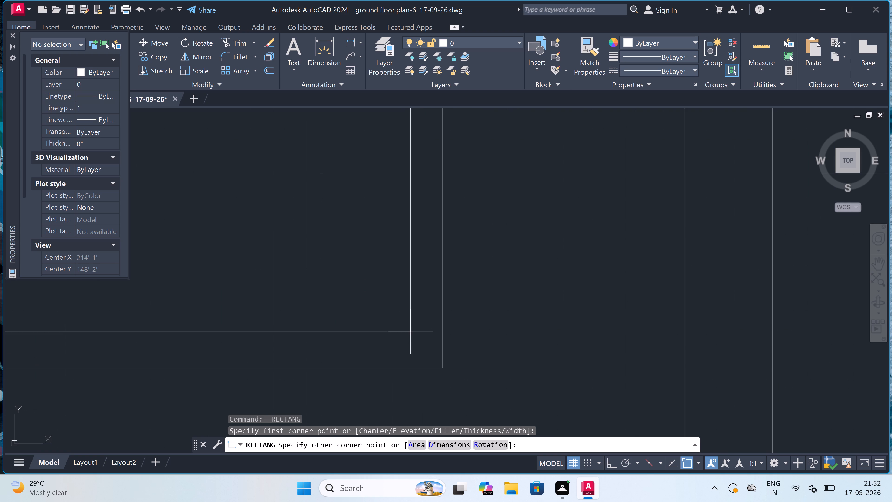
pyautogui.click(420, 341)
pyautogui.scroll(-2, 388, 303)
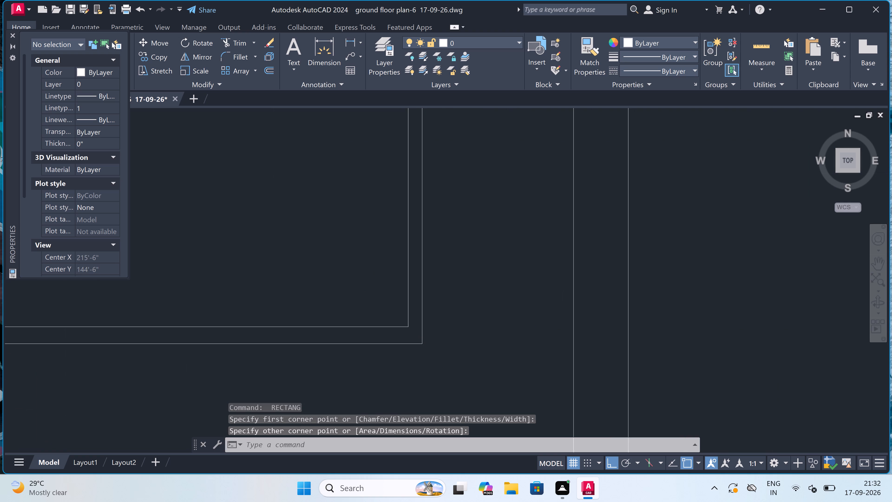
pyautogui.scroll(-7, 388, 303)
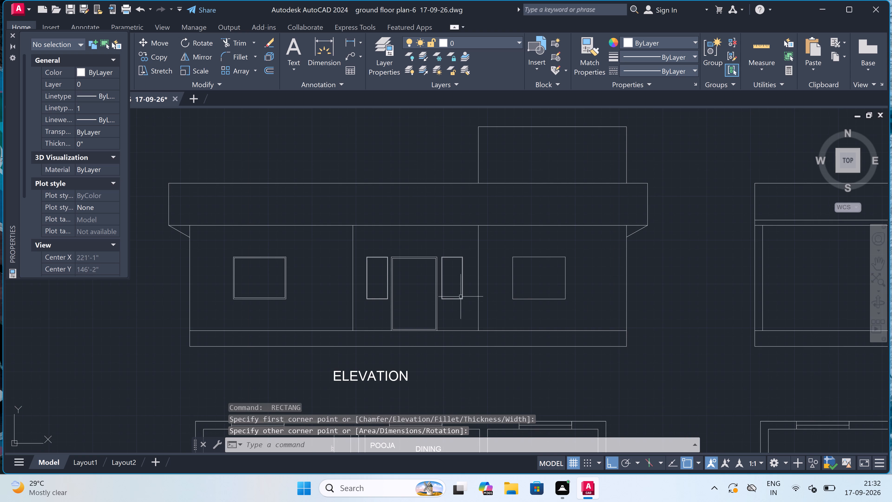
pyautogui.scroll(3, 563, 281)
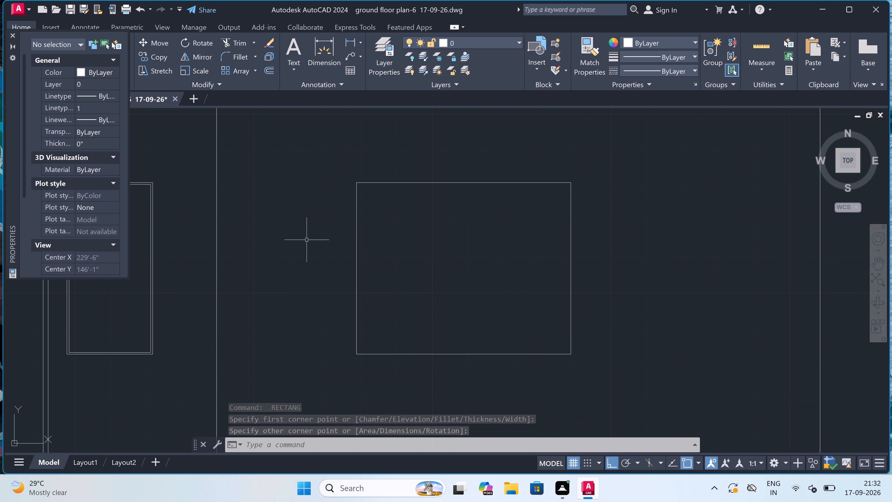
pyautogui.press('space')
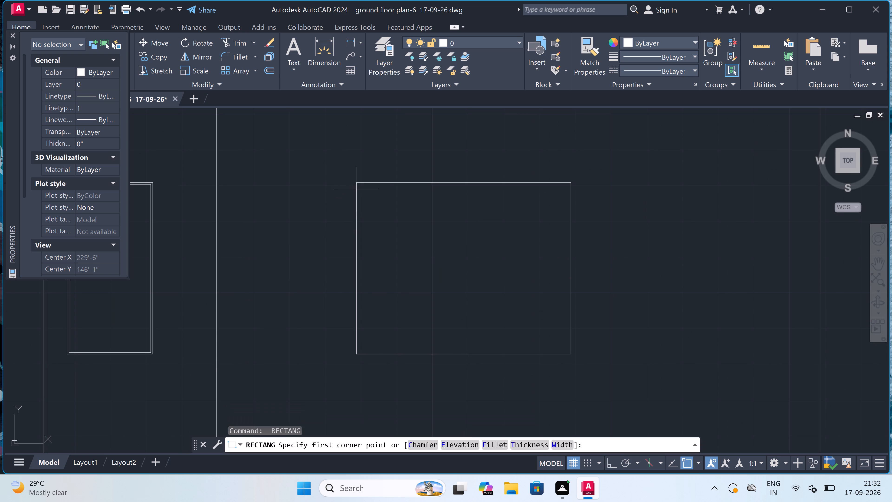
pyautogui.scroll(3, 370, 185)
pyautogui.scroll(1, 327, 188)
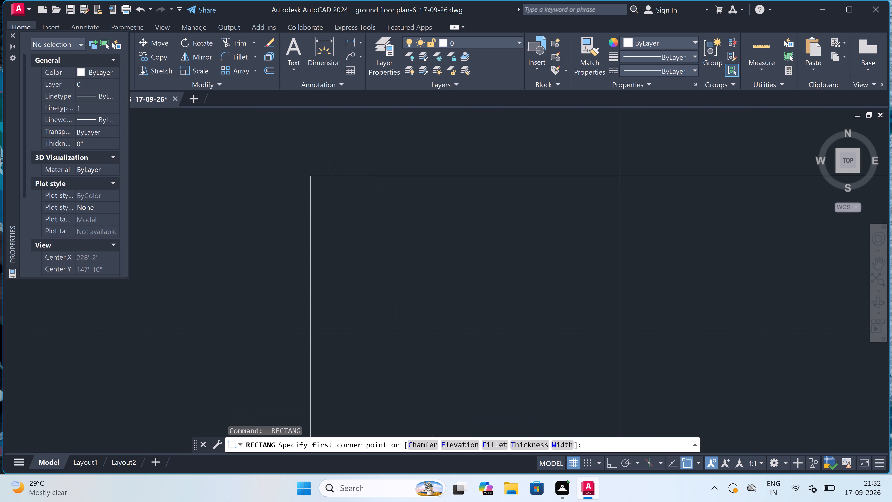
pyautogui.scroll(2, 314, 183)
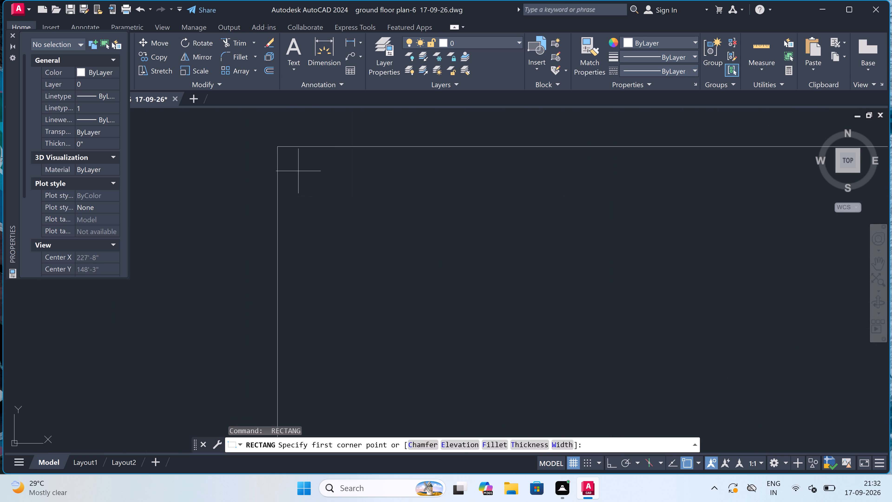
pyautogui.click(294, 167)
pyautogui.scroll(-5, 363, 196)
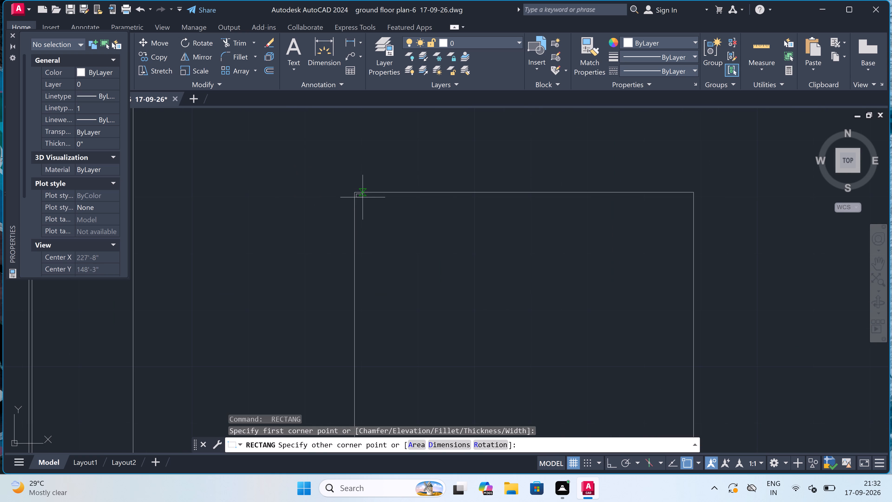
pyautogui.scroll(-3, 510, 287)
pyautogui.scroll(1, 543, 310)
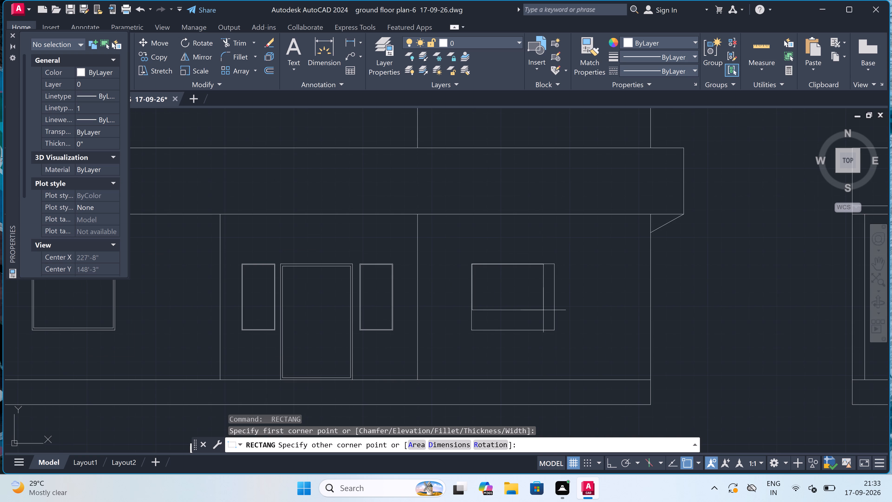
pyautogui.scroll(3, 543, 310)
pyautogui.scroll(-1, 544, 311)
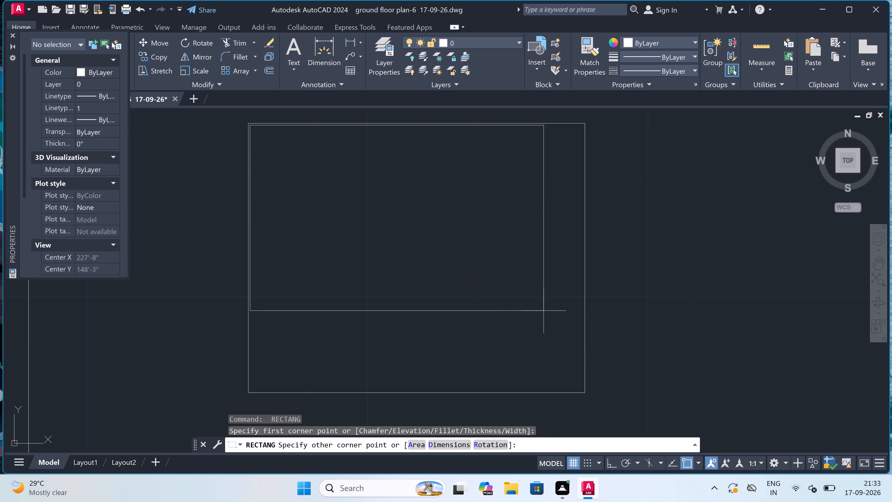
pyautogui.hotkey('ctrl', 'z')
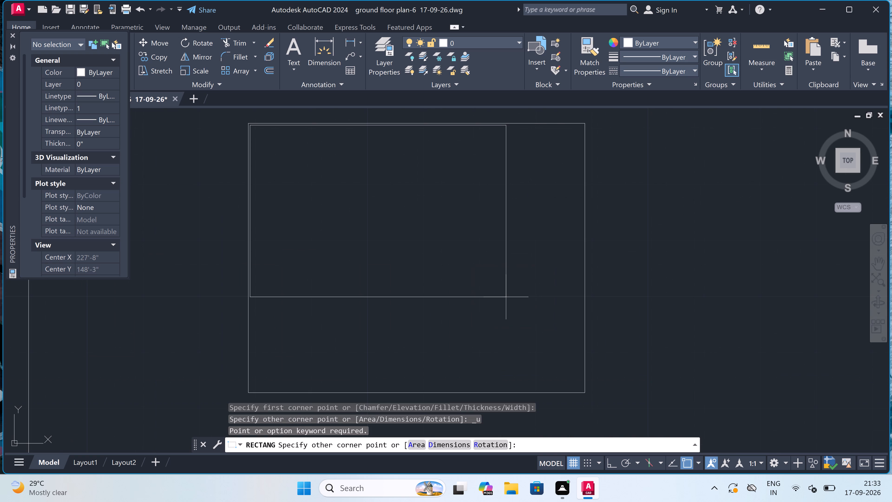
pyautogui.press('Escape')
# Draw a rectangle slightly inside the outline of the elevation's wide window right of the door to form a thin window frame.
pyautogui.press('space')
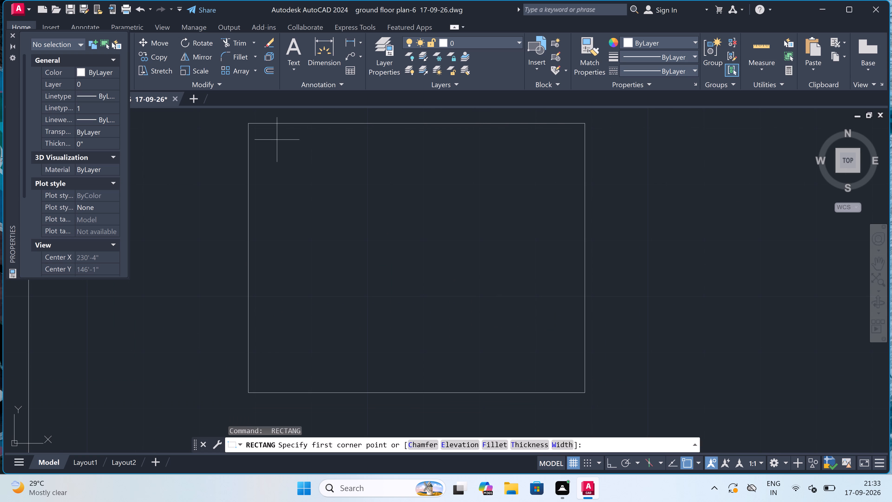
pyautogui.scroll(2, 248, 126)
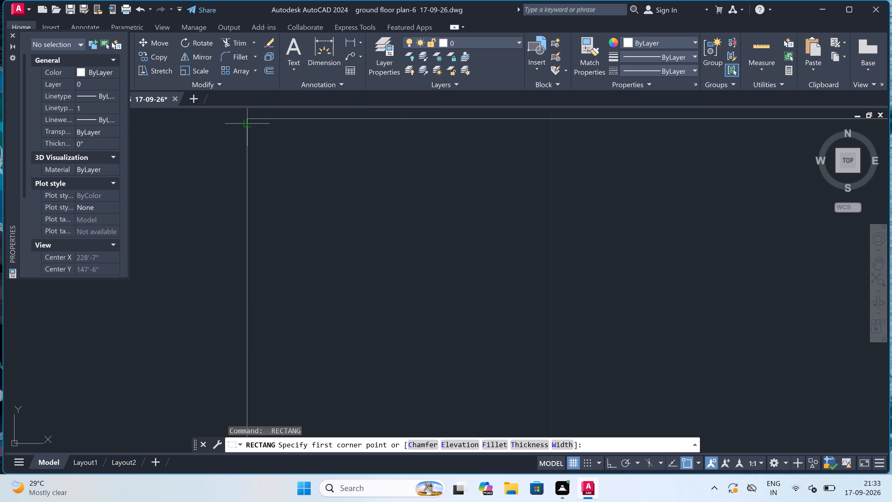
pyautogui.scroll(1, 249, 126)
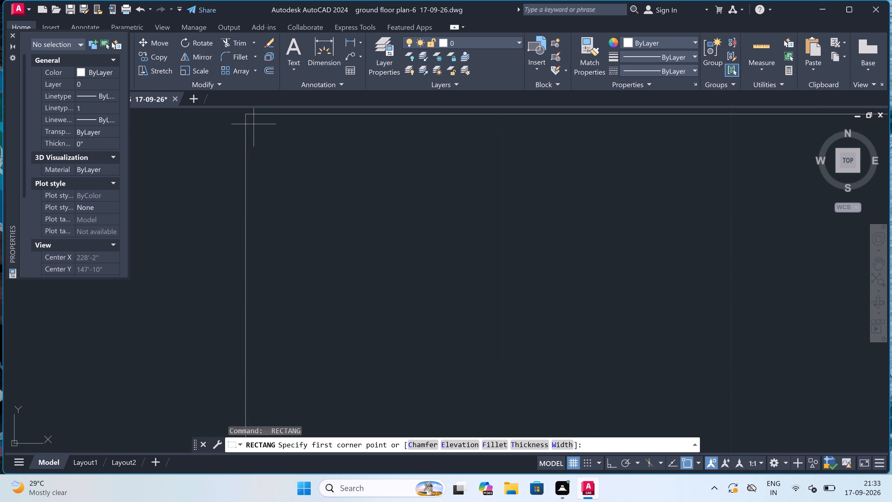
pyautogui.doubleClick(254, 124)
pyautogui.scroll(-5, 420, 233)
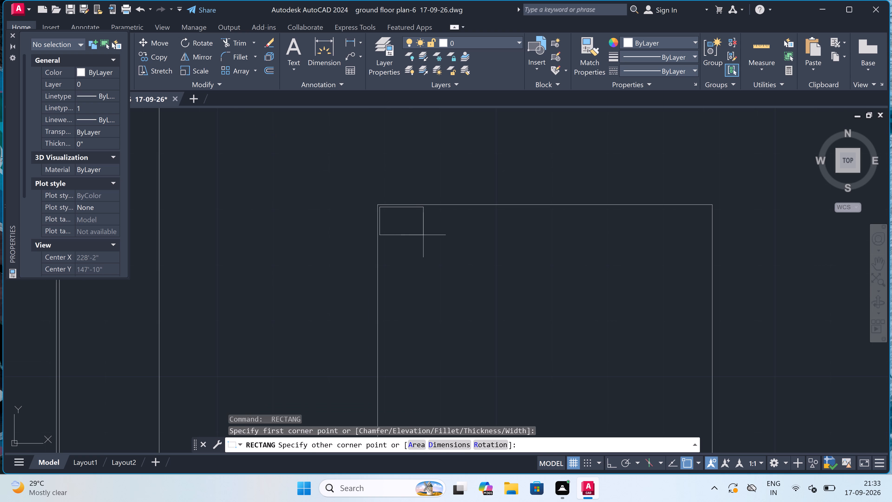
pyautogui.scroll(2, 551, 313)
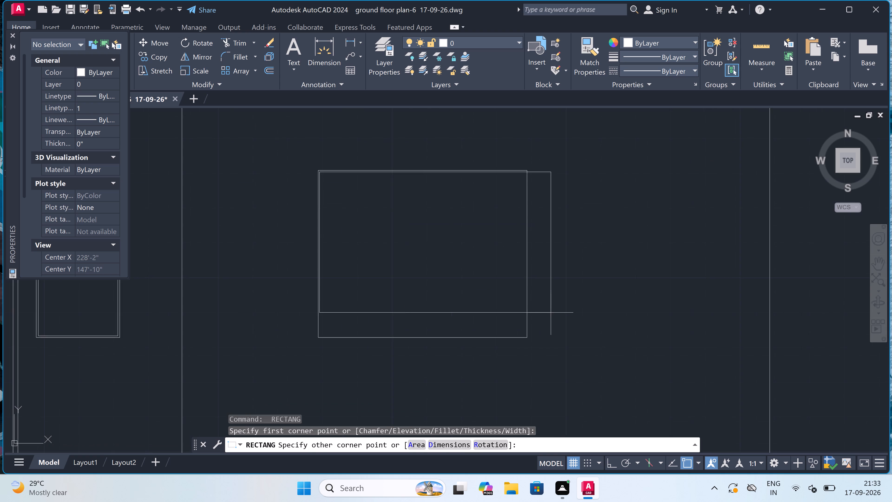
pyautogui.scroll(1, 551, 313)
pyautogui.scroll(1, 468, 368)
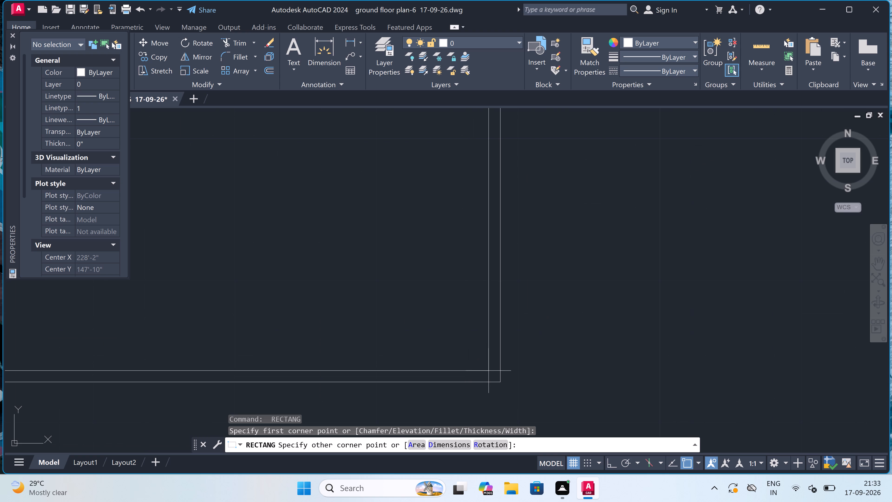
pyautogui.click(490, 371)
# Draw a vertical line between the top and bottom midpoints of that window's inner frame, dividing it into two panes.
pyautogui.scroll(-3, 466, 327)
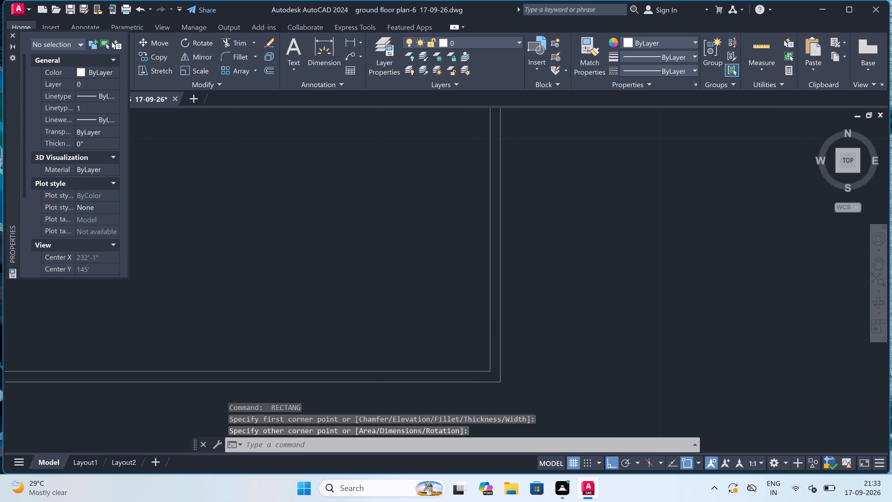
pyautogui.press('l')
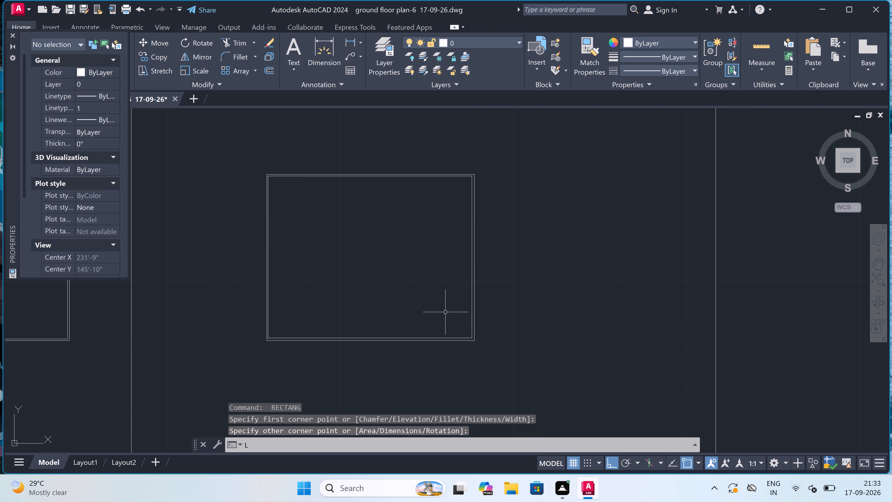
pyautogui.press('space')
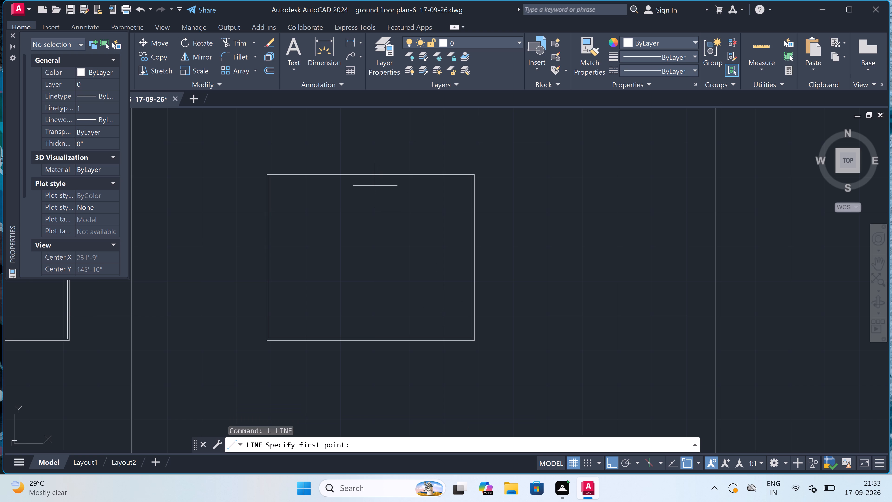
pyautogui.click(369, 177)
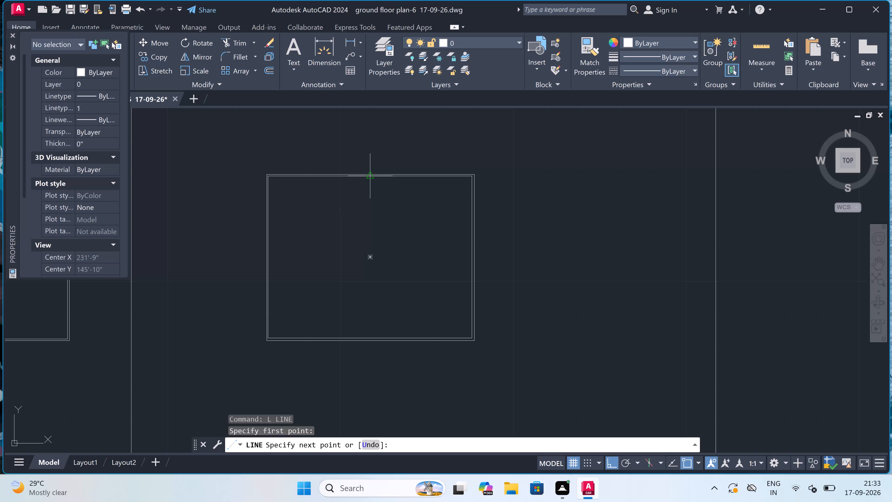
pyautogui.scroll(3, 366, 343)
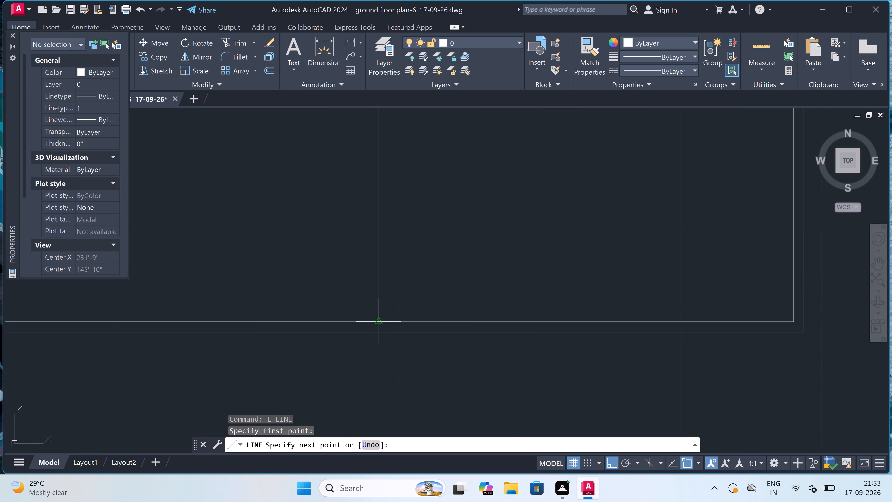
pyautogui.click(377, 322)
pyautogui.press('Escape')
# Draw a vertical centre line in the elevation's door from the top midpoint to the bottom midpoint of its inner frame.
pyautogui.scroll(-5, 378, 322)
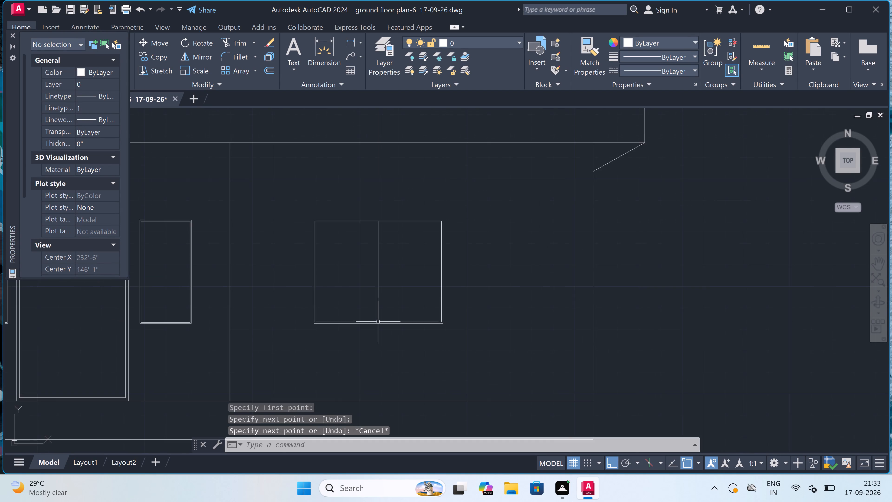
pyautogui.scroll(-2, 378, 322)
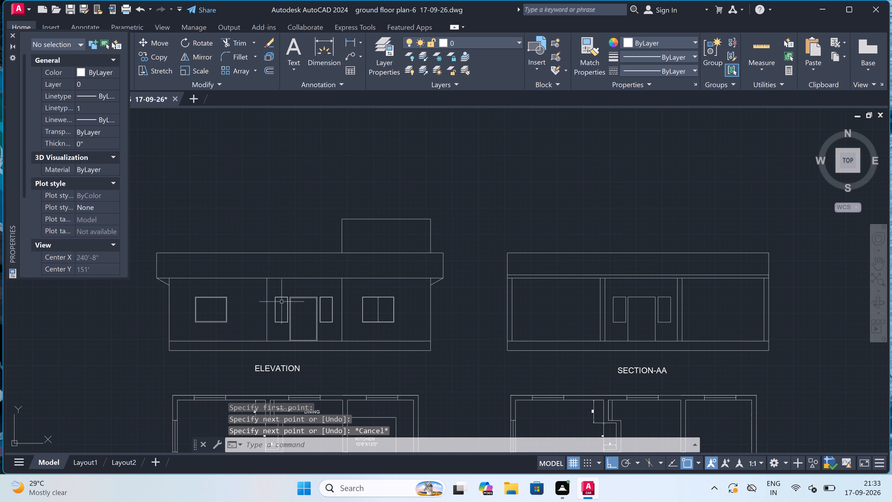
pyautogui.scroll(-3, 285, 303)
pyautogui.scroll(4, 285, 303)
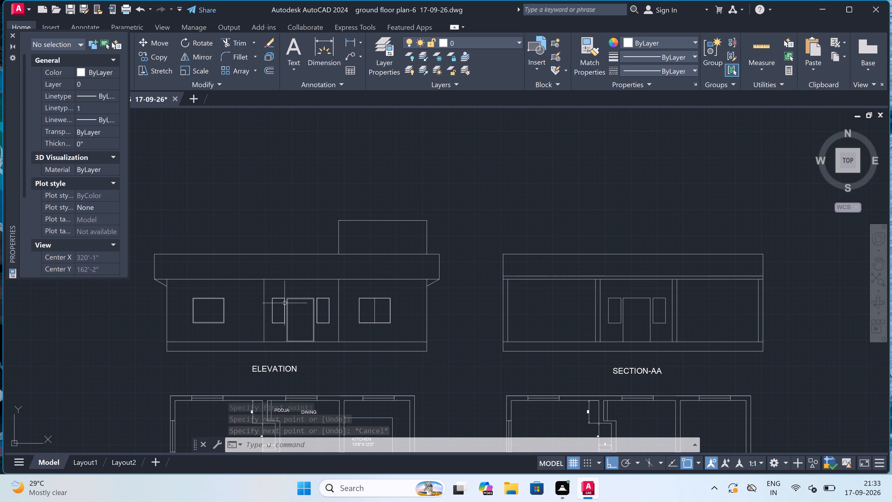
pyautogui.scroll(2, 285, 303)
pyautogui.press('space')
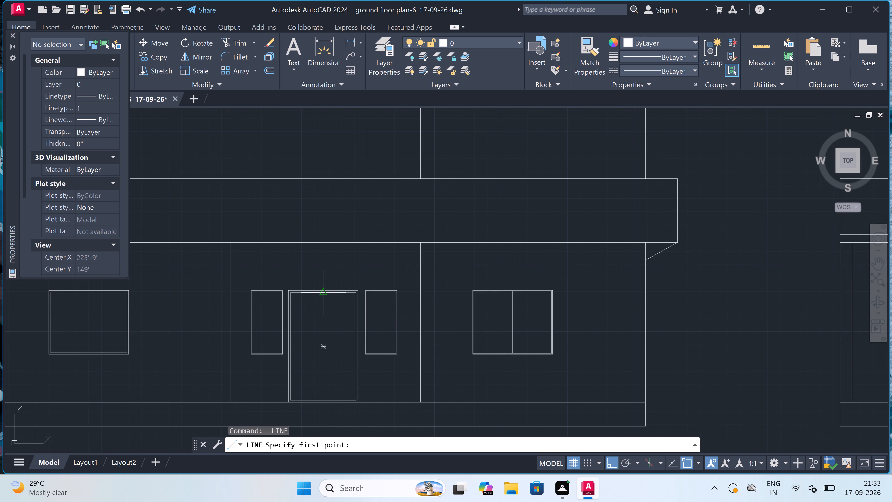
pyautogui.click(322, 294)
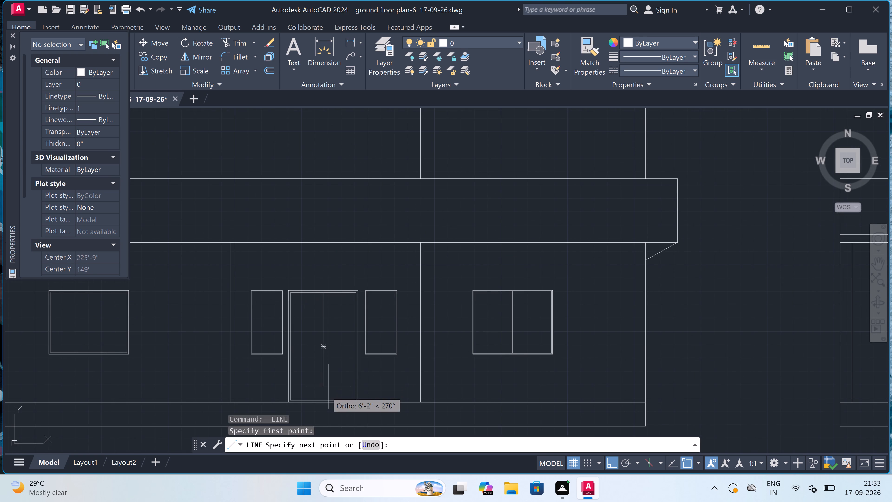
pyautogui.scroll(3, 324, 396)
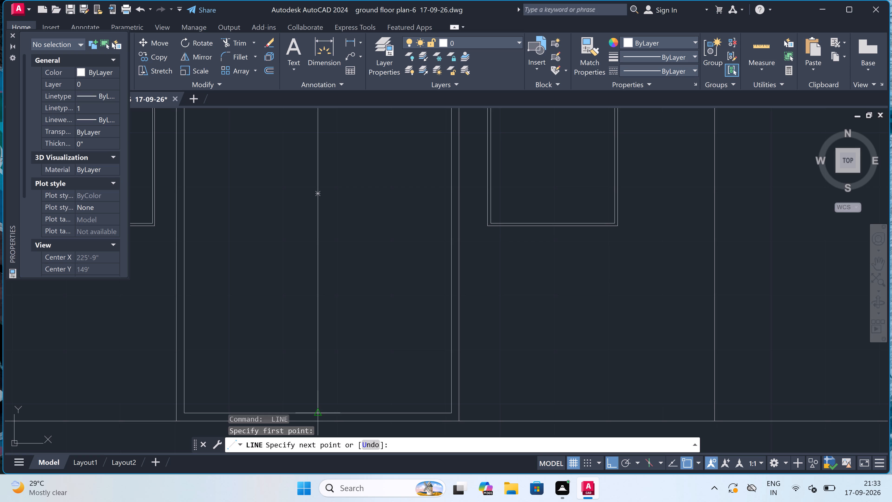
pyautogui.click(320, 410)
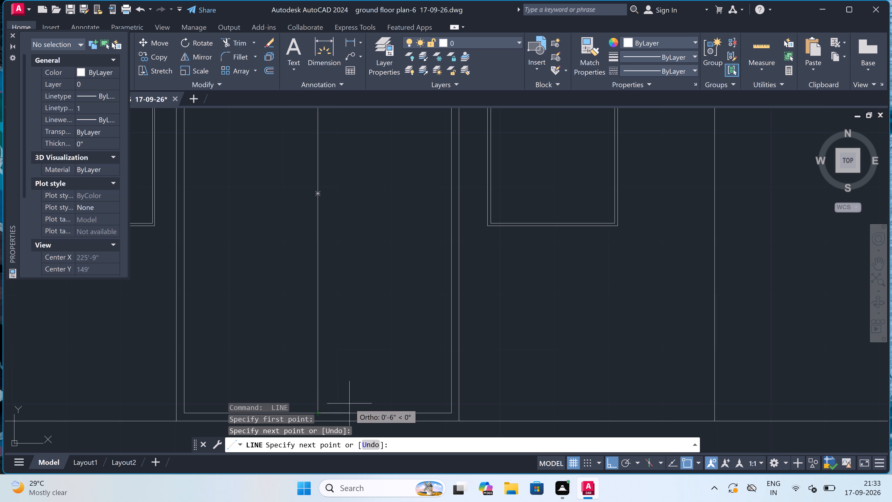
# Add full-height vertical lines 1" to the right and 1" to the left of the door's centre line.
pyautogui.write('1"')
pyautogui.press('space')
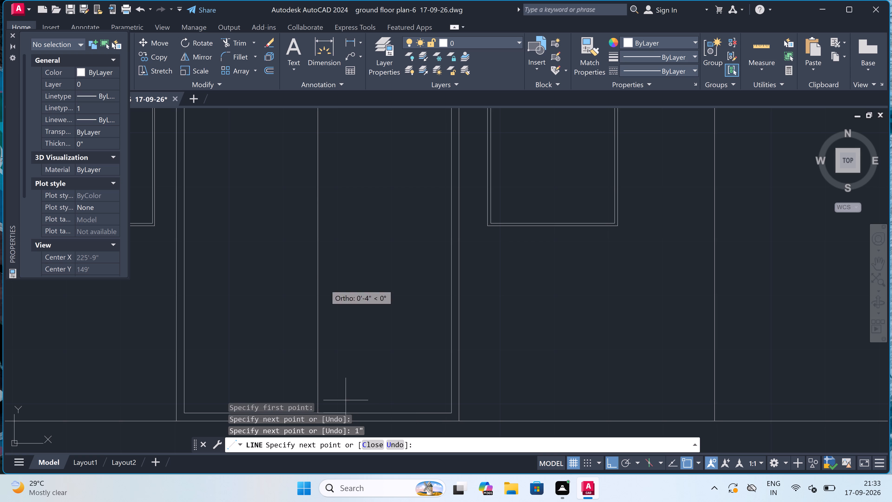
pyautogui.scroll(-3, 324, 196)
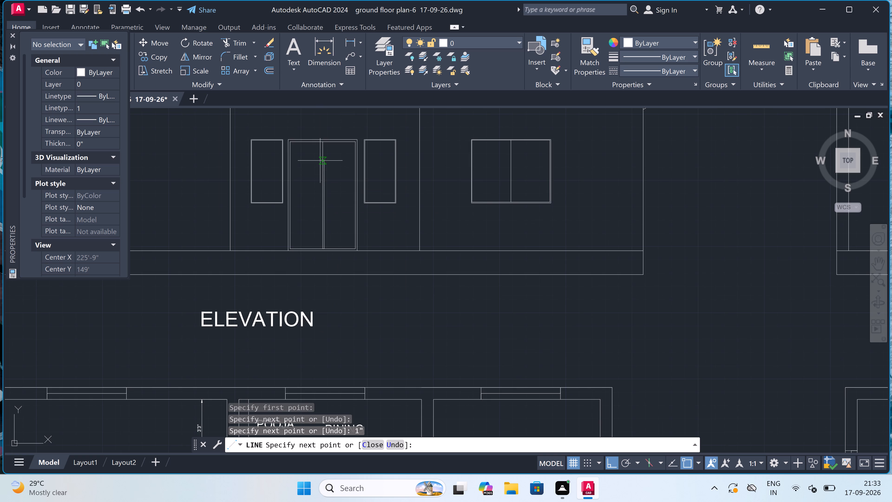
pyautogui.scroll(3, 327, 141)
pyautogui.scroll(1, 306, 145)
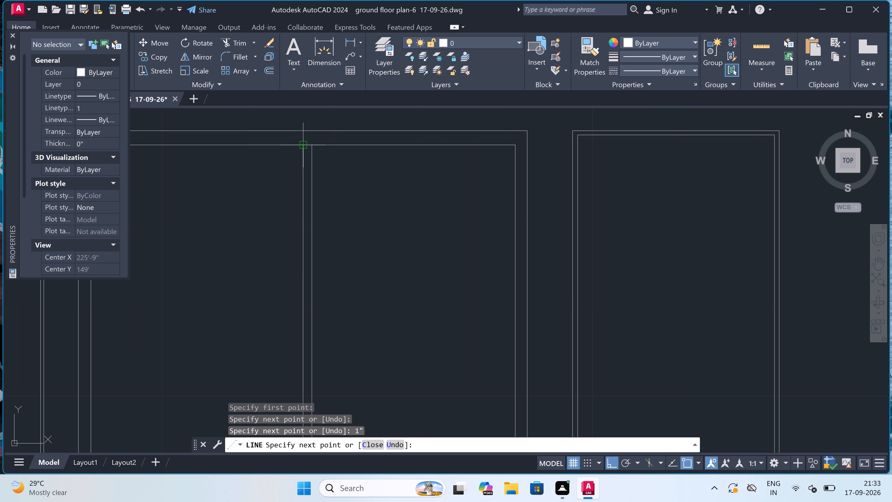
pyautogui.click(310, 147)
pyautogui.click(304, 145)
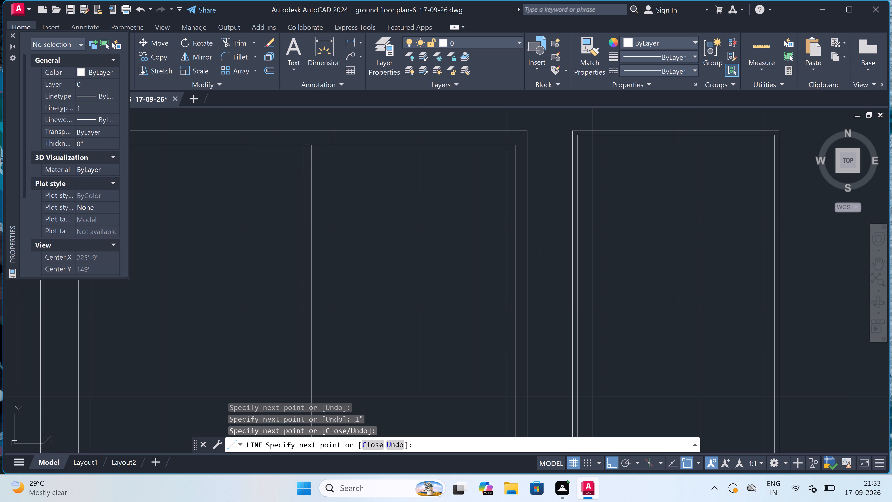
pyautogui.write('1"')
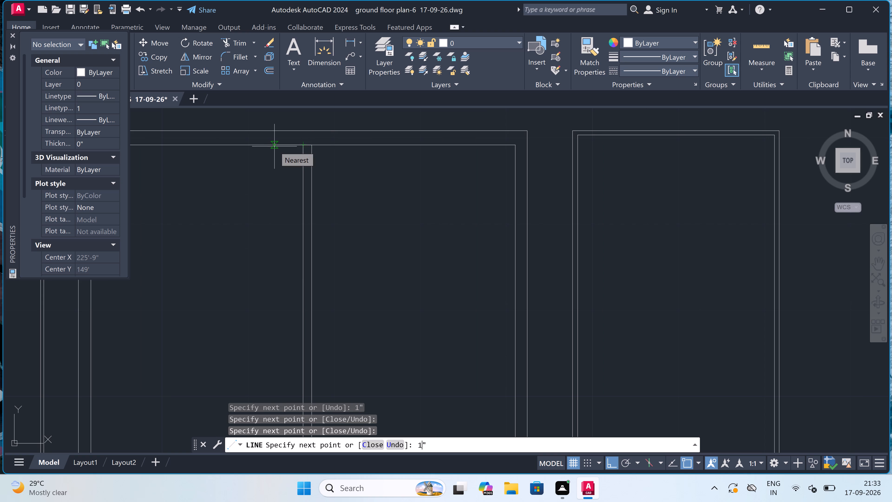
pyautogui.press('space')
pyautogui.scroll(-3, 274, 145)
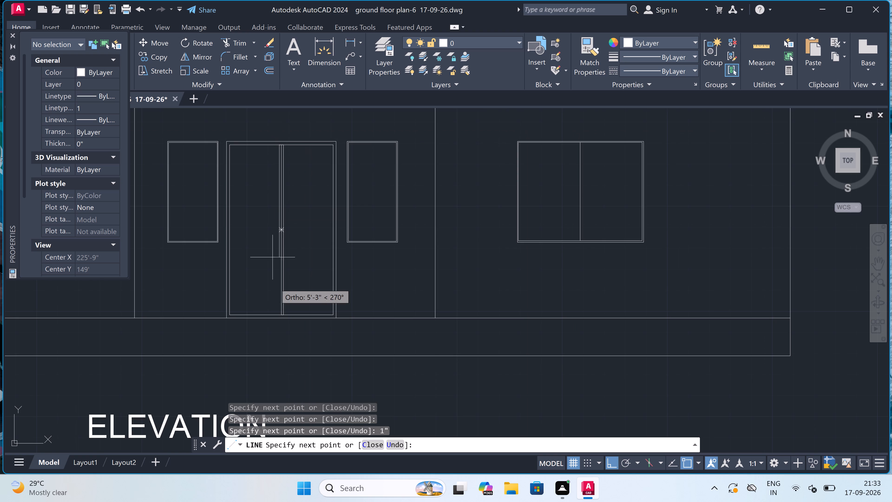
pyautogui.scroll(3, 274, 311)
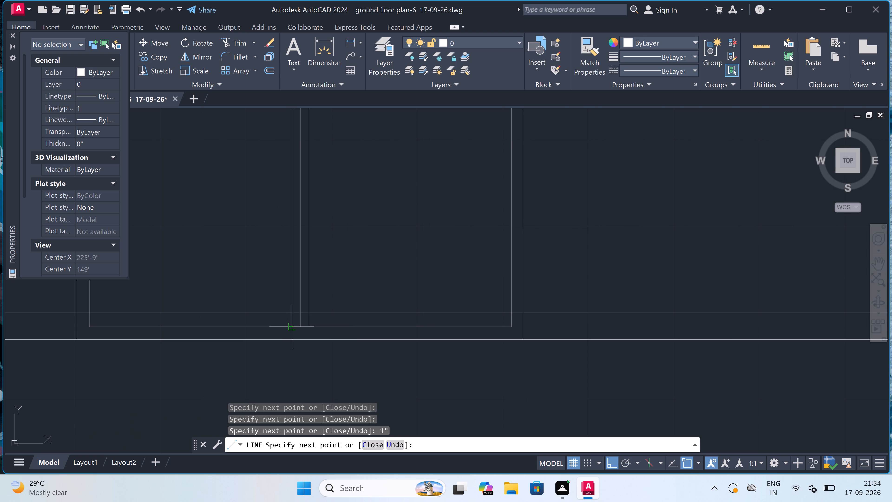
pyautogui.click(291, 325)
pyautogui.press('Escape')
# Draw a small, narrow upright rectangle on the door's right leaf, just beside the centre lines, as a door handle.
pyautogui.scroll(-3, 291, 324)
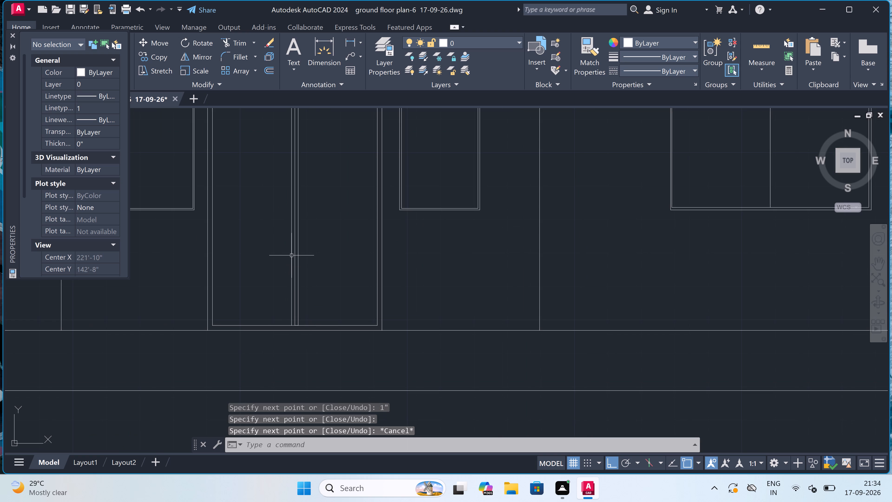
pyautogui.press('r')
pyautogui.write('EC')
pyautogui.press('space')
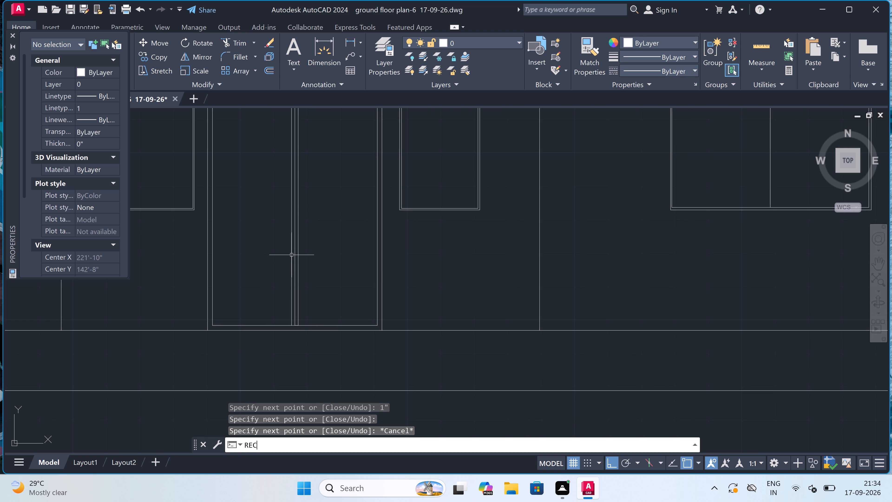
pyautogui.scroll(-4, 299, 203)
pyautogui.scroll(3, 299, 192)
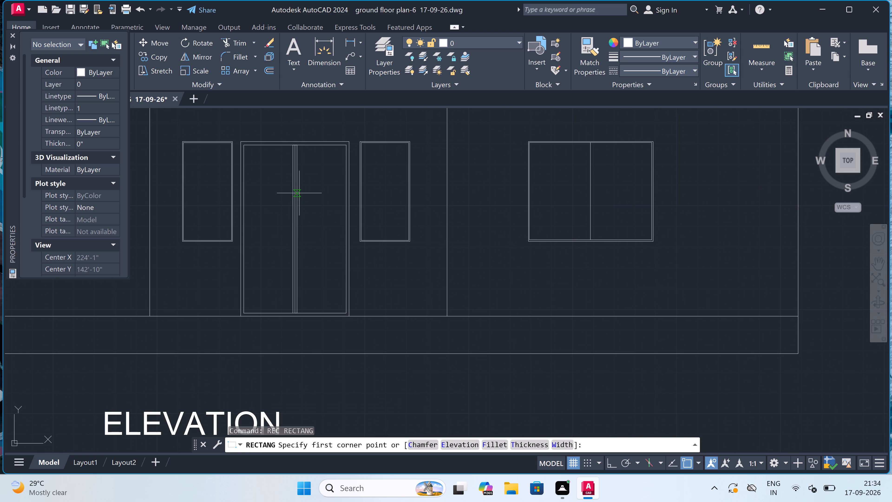
pyautogui.click(303, 214)
pyautogui.scroll(2, 305, 232)
pyautogui.click(306, 233)
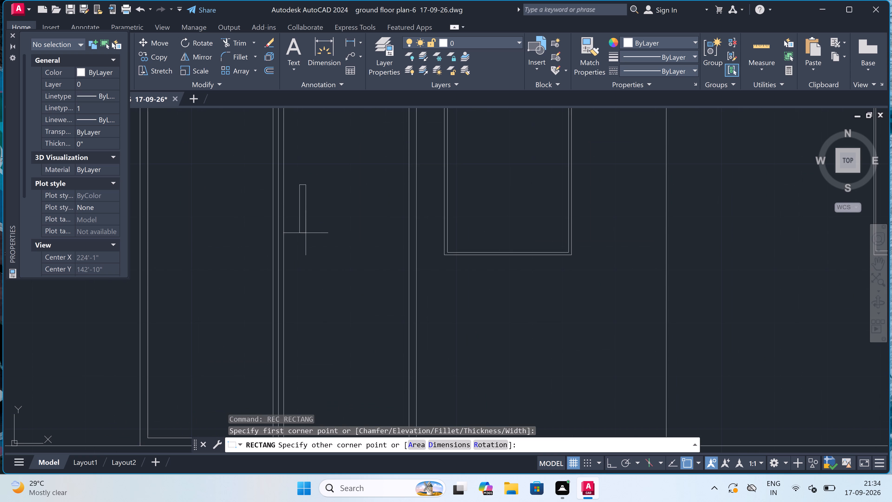
# Copy the handle rectangle about 9" horizontally to the left, onto the door's other leaf.
pyautogui.moveTo(320, 192); pyautogui.dragTo(318, 200)
pyautogui.click(299, 234)
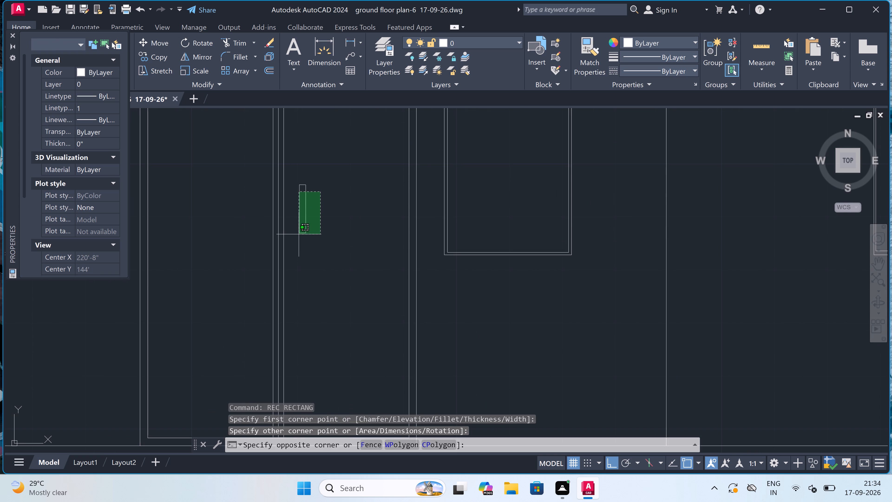
pyautogui.click(157, 54)
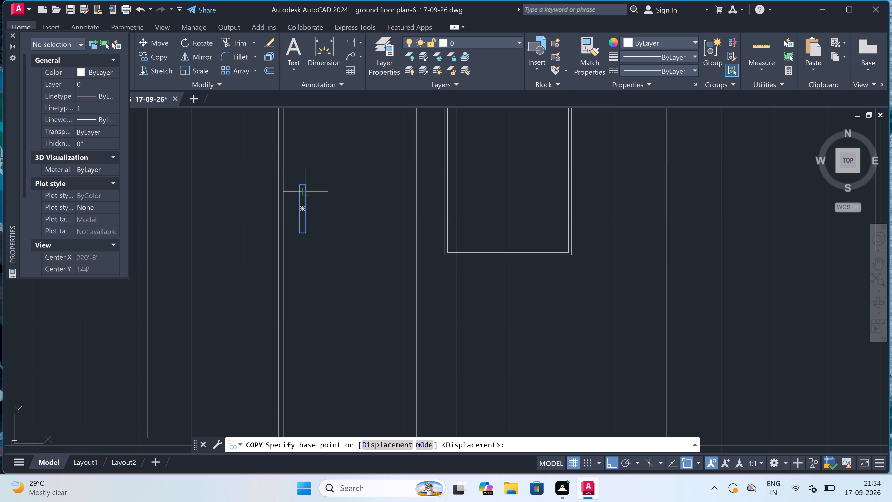
pyautogui.moveTo(303, 208); pyautogui.dragTo(294, 211)
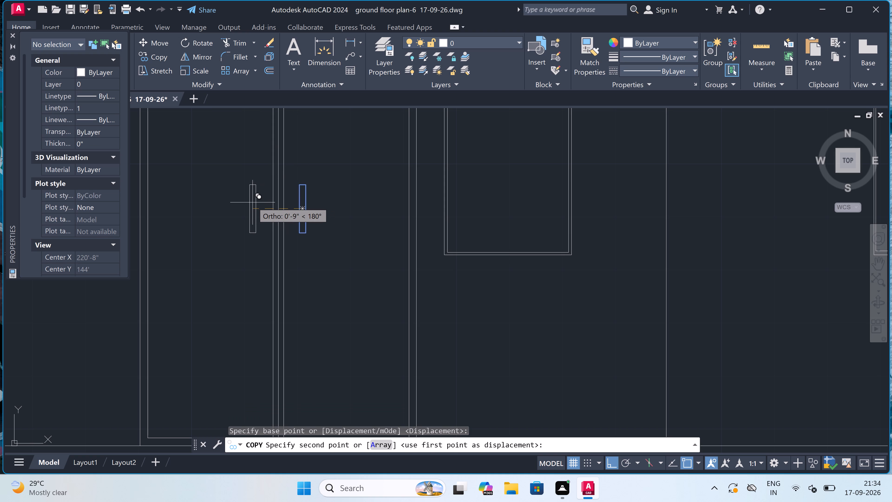
pyautogui.click(253, 202)
pyautogui.press('Escape')
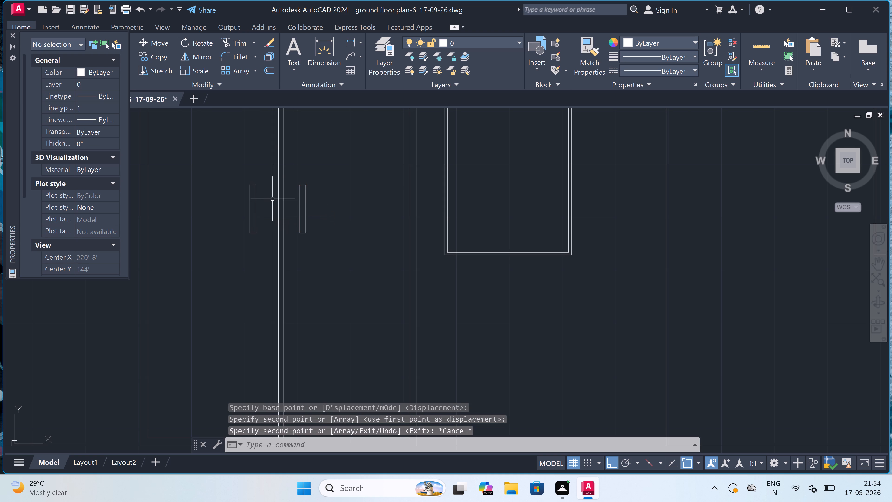
pyautogui.scroll(-3, 277, 197)
pyautogui.scroll(3, 276, 195)
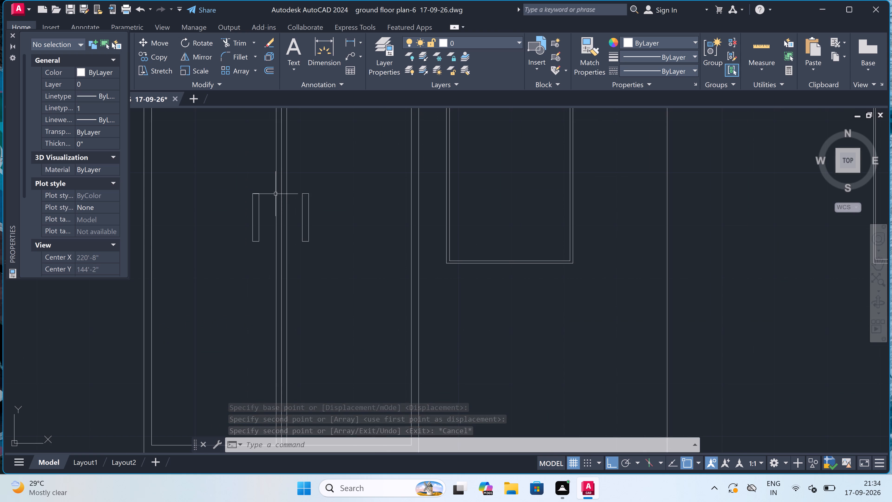
# Delete the vertical line just right of the centre line in the elevation's double door.
pyautogui.scroll(-2, 275, 194)
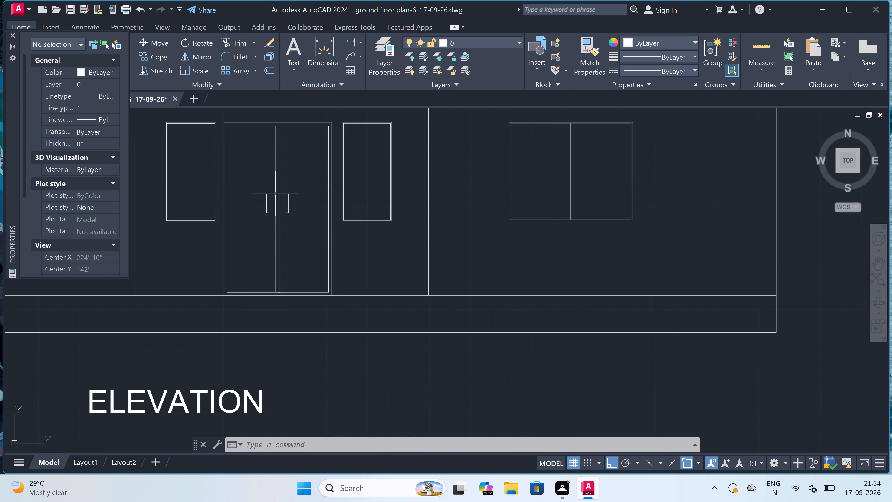
pyautogui.scroll(2, 275, 194)
pyautogui.click(275, 193)
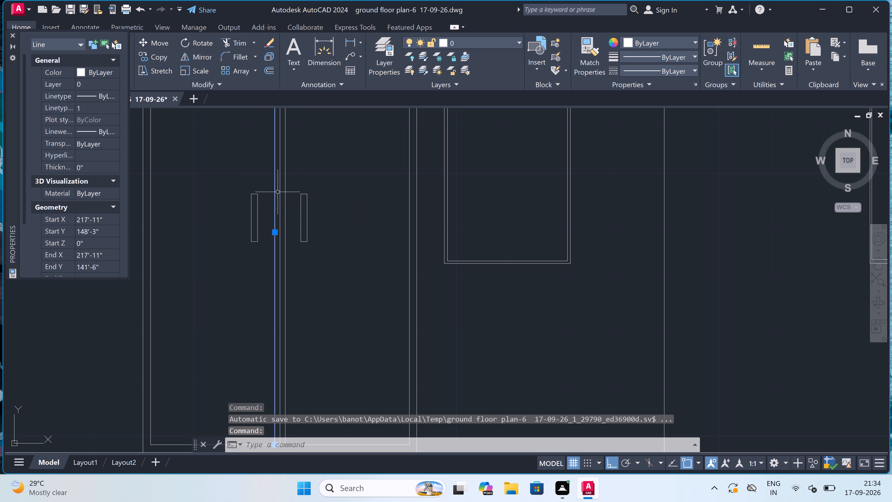
pyautogui.press('Escape')
pyautogui.click(284, 192)
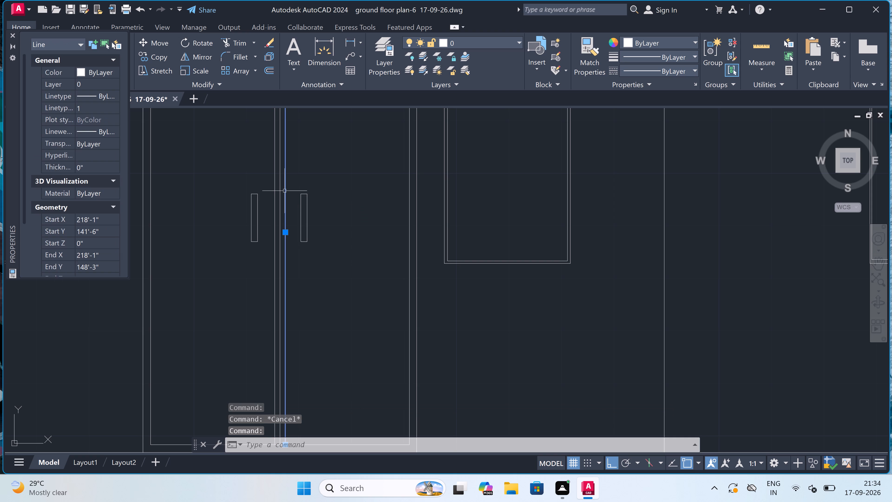
pyautogui.press('Delete')
# Draw a vertical centre line in the elevation's left wide window, from the top midpoint to the bottom of its inner frame.
pyautogui.scroll(-3, 283, 191)
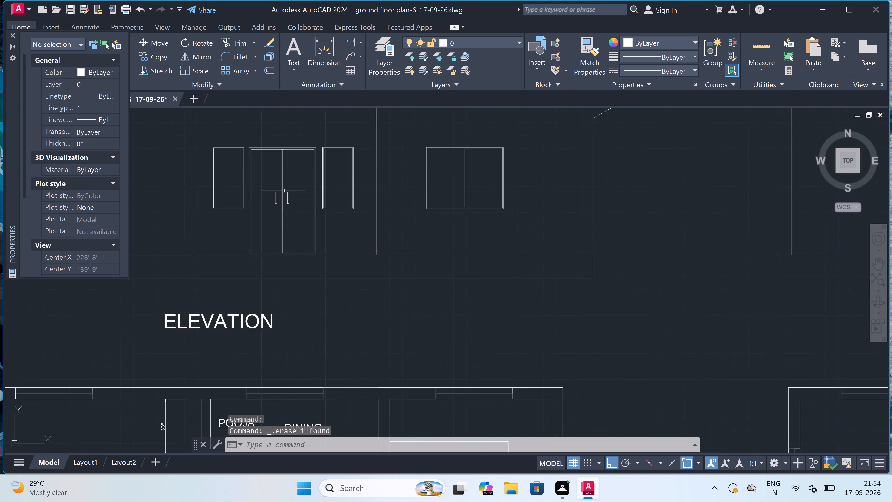
pyautogui.scroll(-2, 283, 191)
pyautogui.scroll(2, 261, 184)
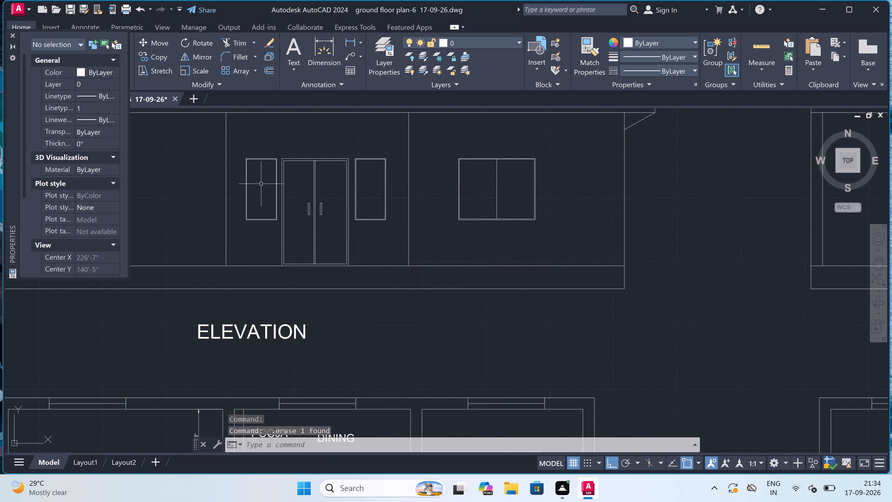
pyautogui.scroll(-2, 261, 184)
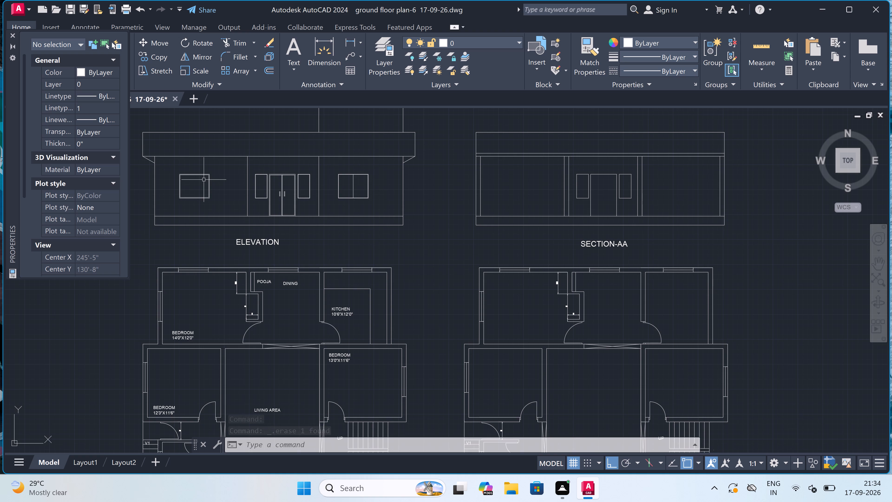
pyautogui.scroll(-2, 204, 180)
pyautogui.scroll(4, 195, 174)
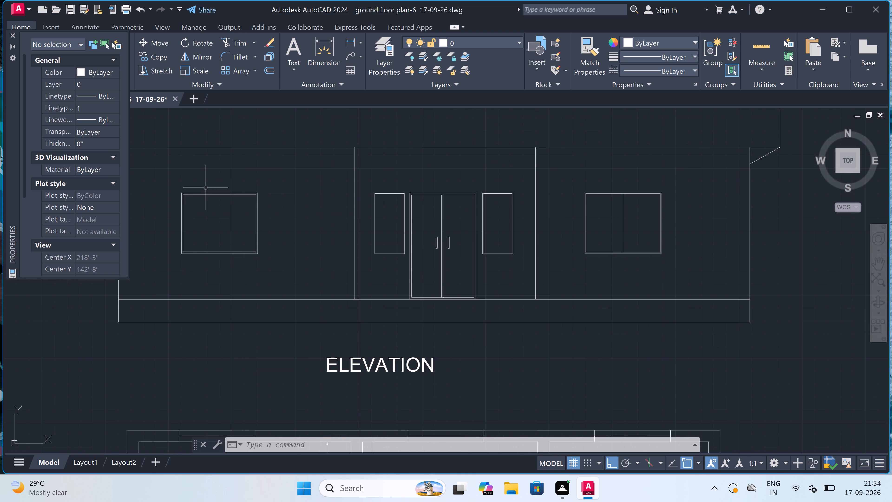
pyautogui.press('l')
pyautogui.press('space')
pyautogui.scroll(2, 211, 203)
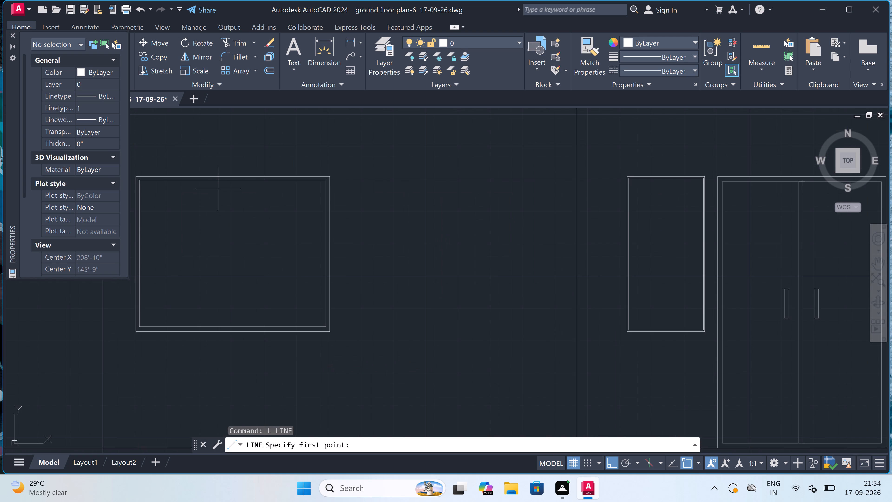
pyautogui.click(233, 179)
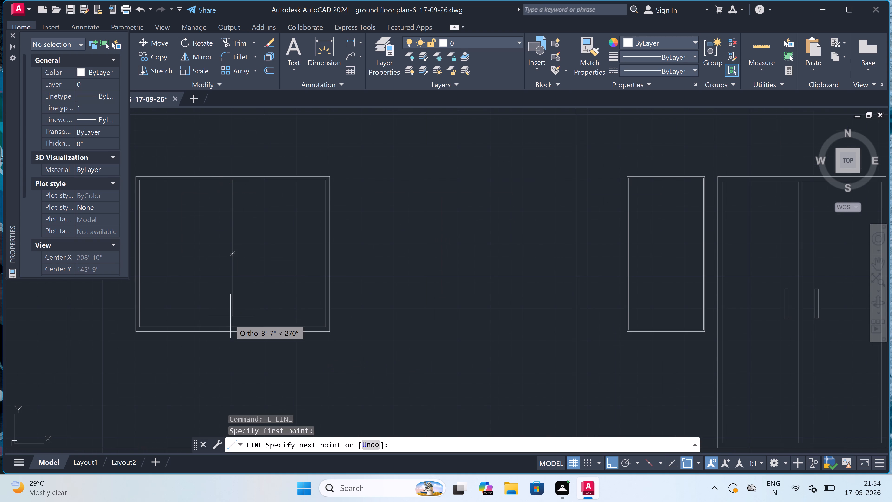
pyautogui.click(230, 329)
pyautogui.press('Escape')
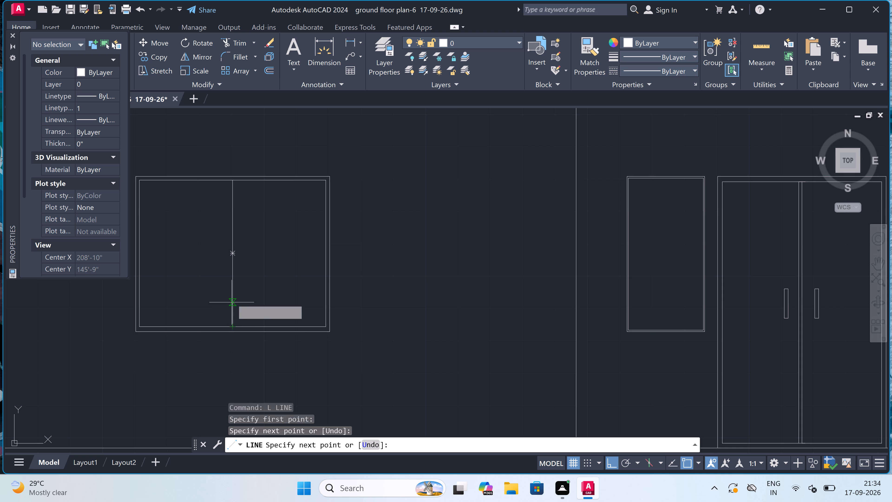
# Draw a vertical centre line in the narrow window left of the elevation's door, spanning its inner frame from top to bottom.
pyautogui.scroll(-5, 232, 287)
pyautogui.scroll(4, 288, 276)
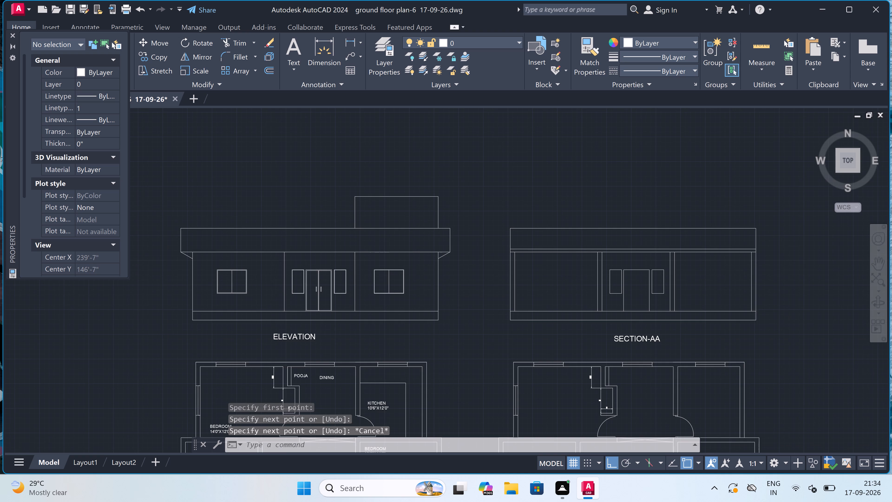
pyautogui.press('space')
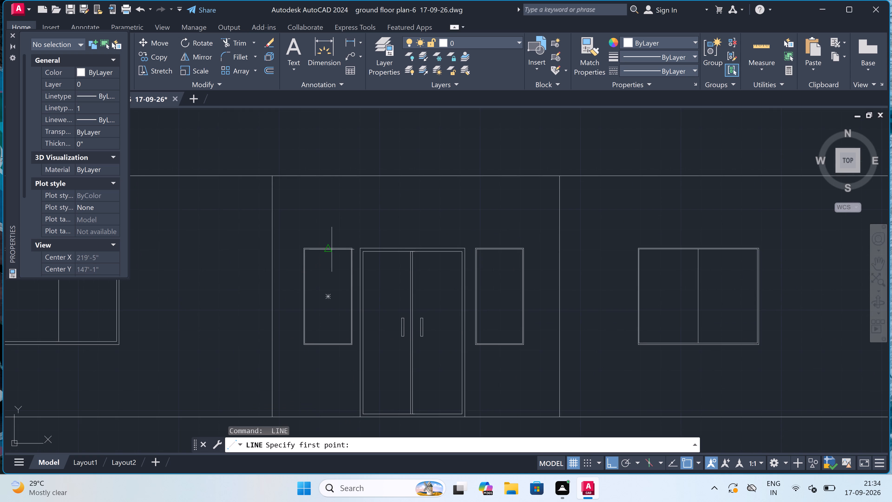
pyautogui.click(328, 250)
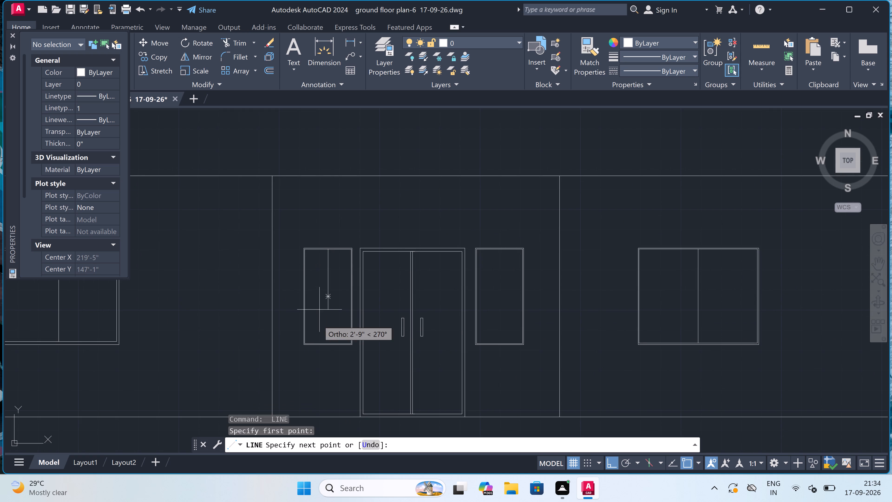
pyautogui.scroll(4, 323, 341)
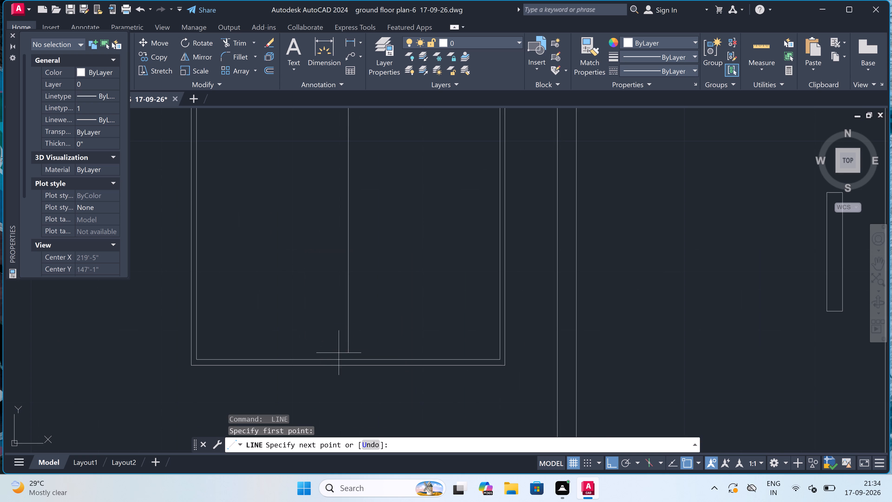
pyautogui.click(349, 360)
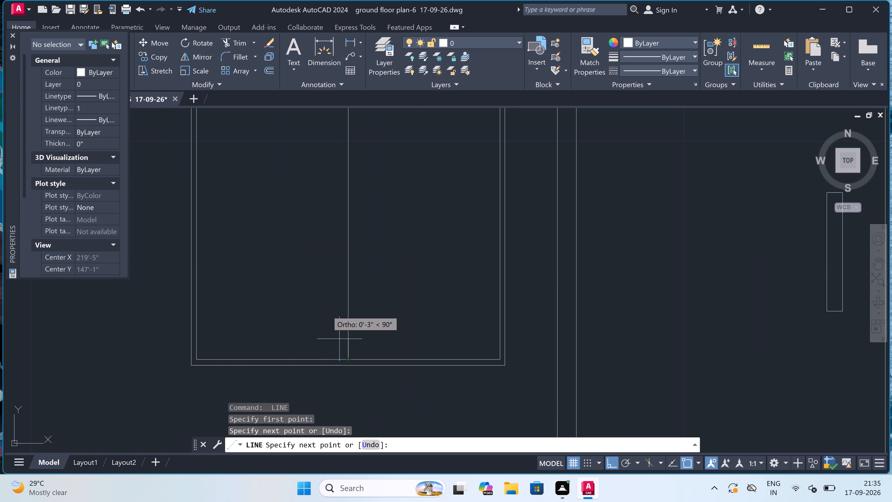
pyautogui.press('Escape')
# Draw a vertical centre line in the narrow window right of the elevation's door, spanning its inner frame from top to bottom.
pyautogui.scroll(-7, 297, 281)
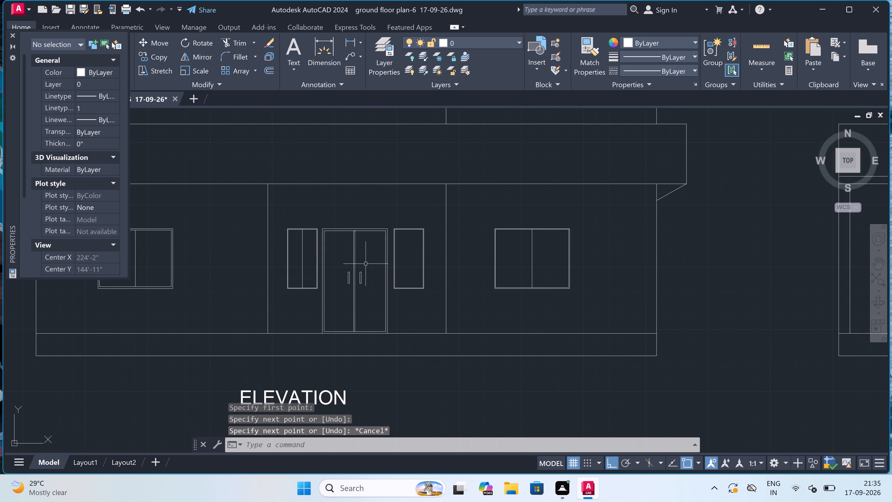
pyautogui.press('space')
pyautogui.scroll(3, 410, 234)
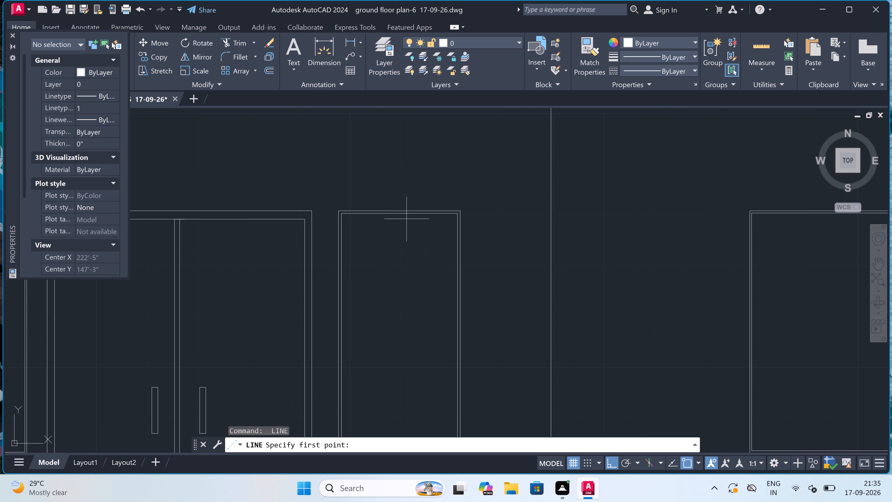
pyautogui.click(401, 214)
pyautogui.scroll(-4, 398, 252)
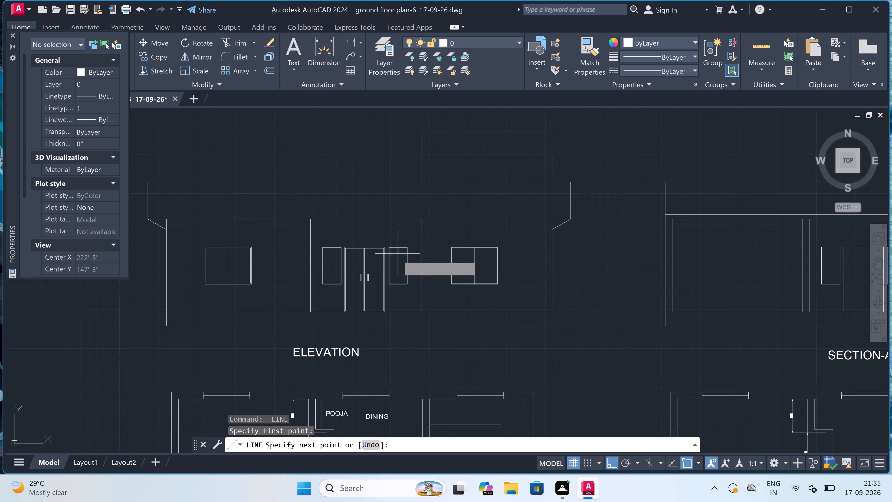
pyautogui.scroll(3, 399, 295)
pyautogui.scroll(3, 387, 243)
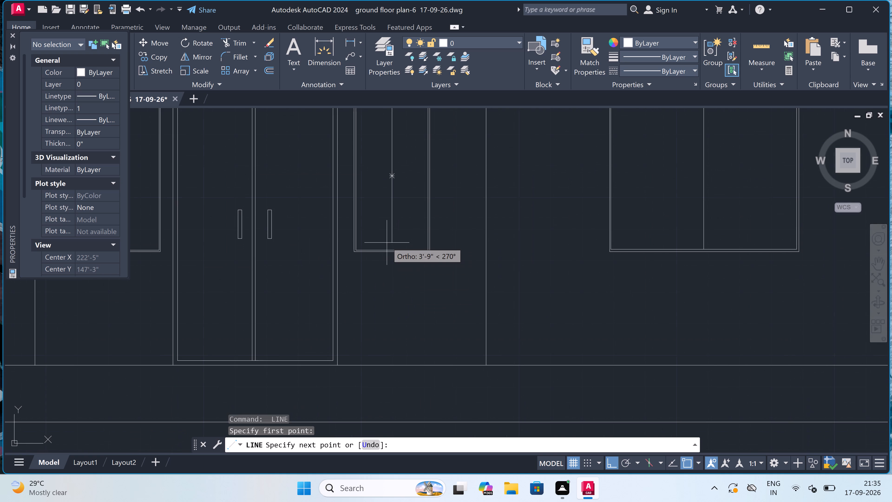
pyautogui.click(405, 273)
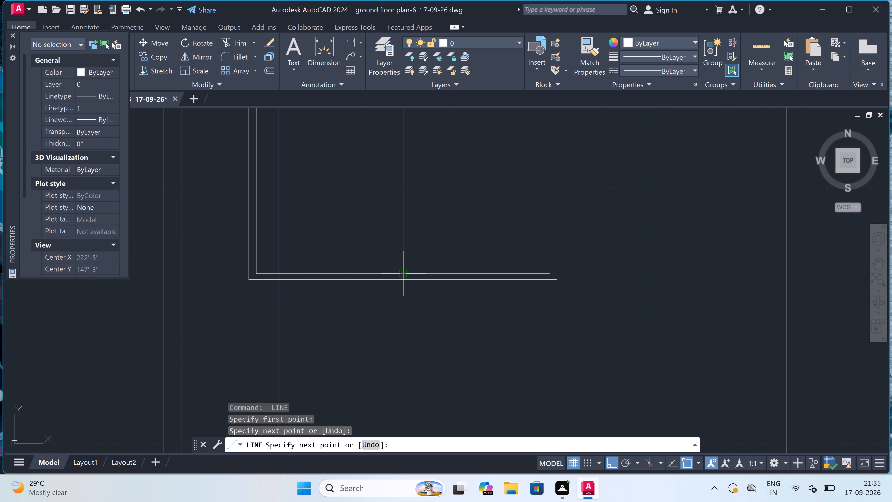
pyautogui.press('Escape')
# Begin a line near the outer face of SECTION-AA's right end wall, just above the base.
pyautogui.scroll(-7, 340, 252)
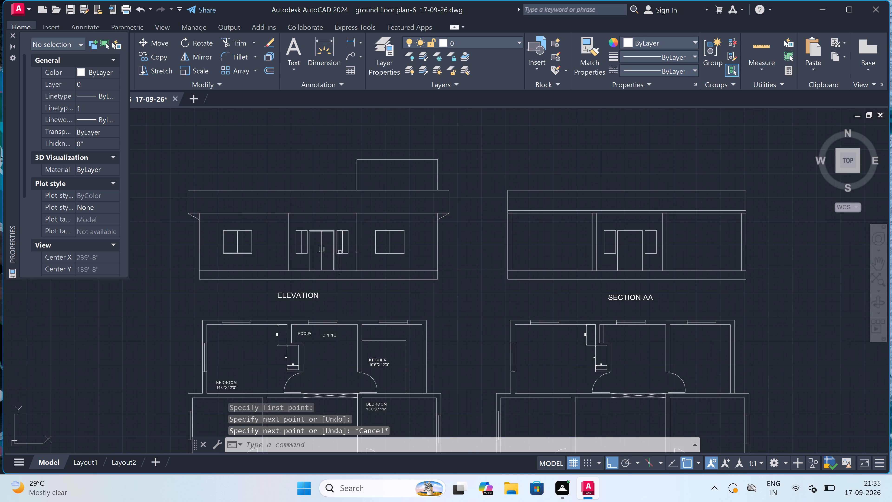
pyautogui.scroll(-1, 340, 252)
pyautogui.scroll(1, 306, 245)
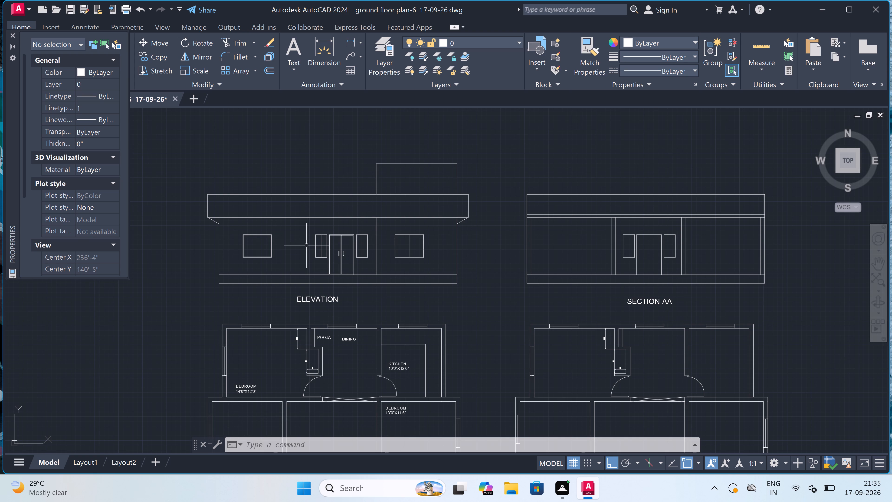
pyautogui.scroll(-2, 306, 245)
pyautogui.scroll(1, 306, 245)
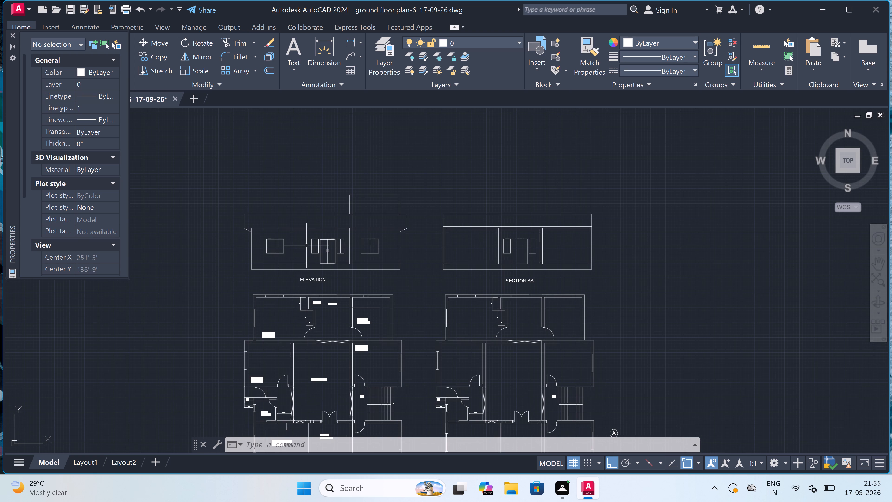
pyautogui.scroll(-1, 306, 245)
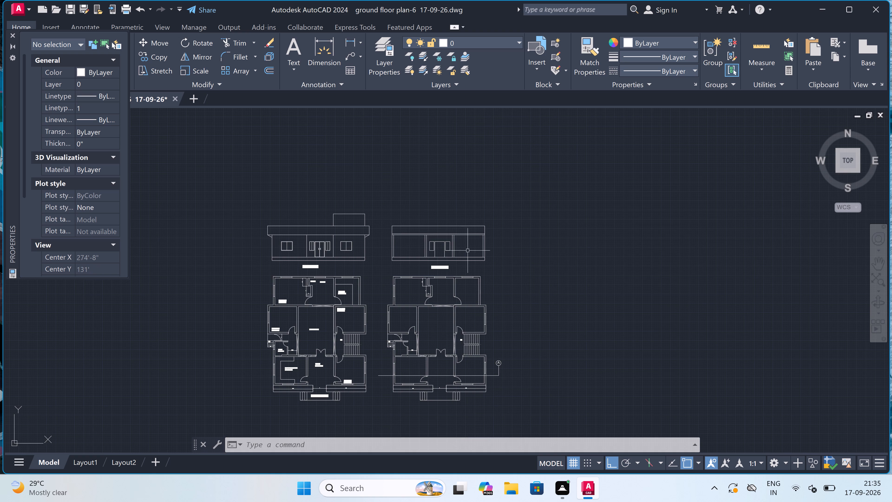
pyautogui.scroll(2, 469, 247)
pyautogui.press('l')
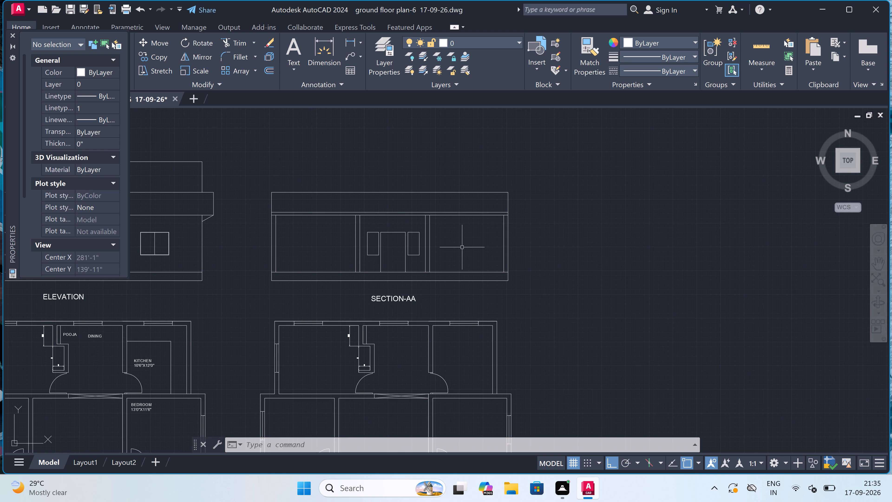
pyautogui.press('space')
pyautogui.scroll(2, 494, 266)
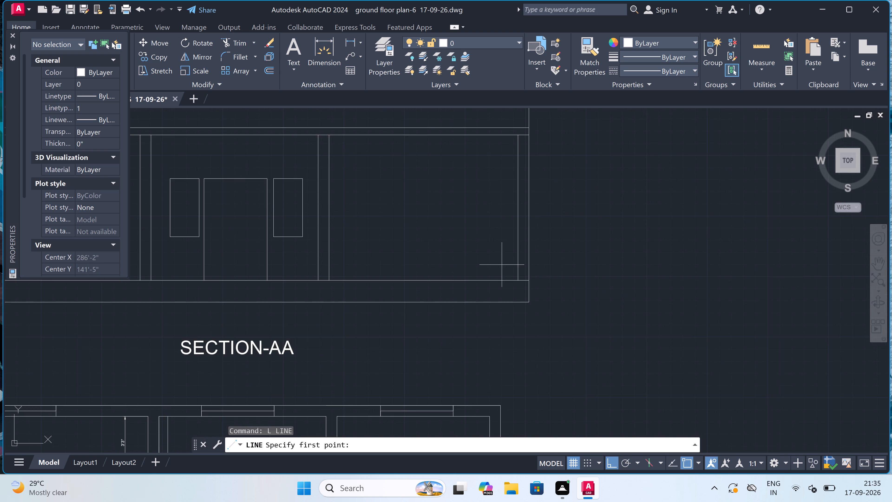
pyautogui.scroll(-2, 504, 265)
pyautogui.scroll(4, 514, 263)
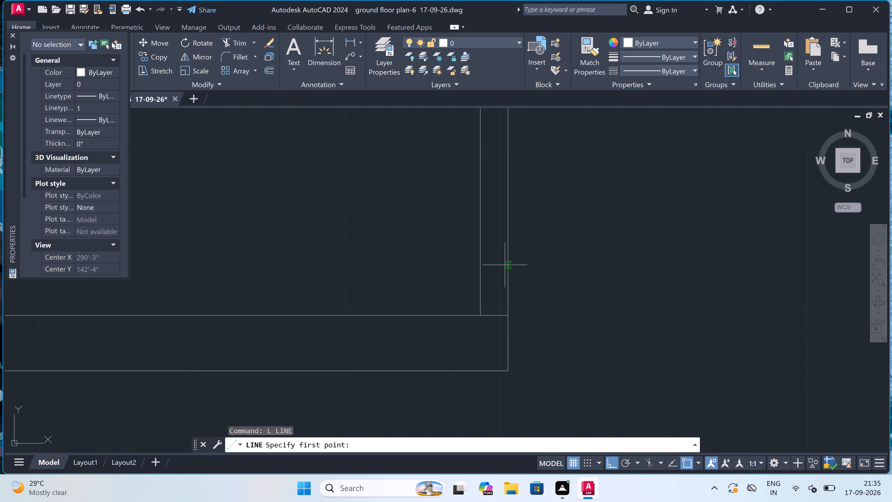
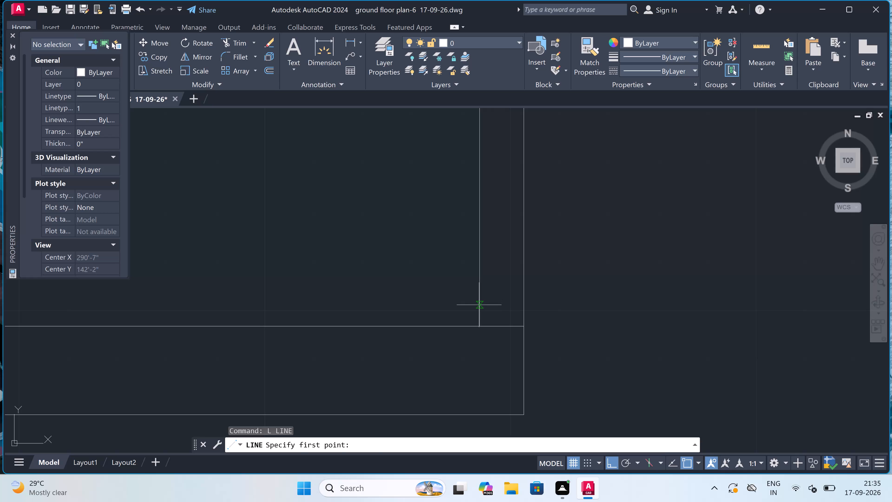
# Draw the lowest brick courses in SECTION-AA's right end wall: three full-width horizontal joints with a central vertical joint between the lower two.
pyautogui.click(479, 303)
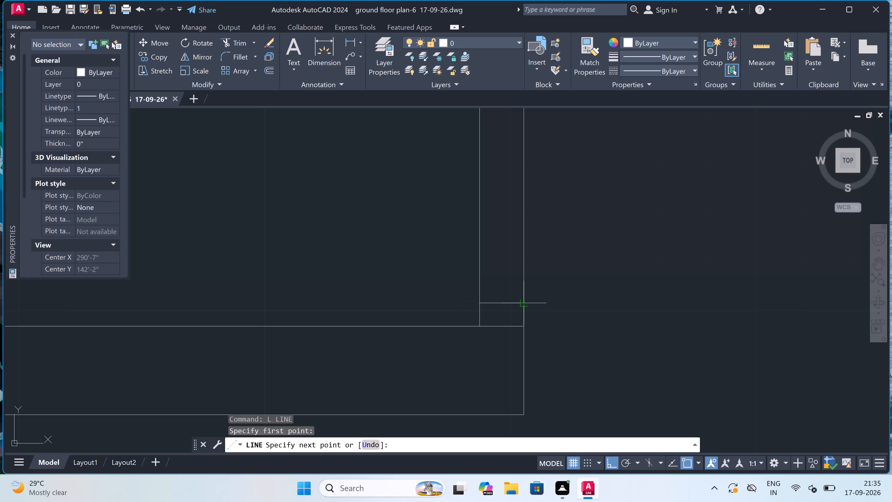
pyautogui.click(526, 302)
pyautogui.click(501, 301)
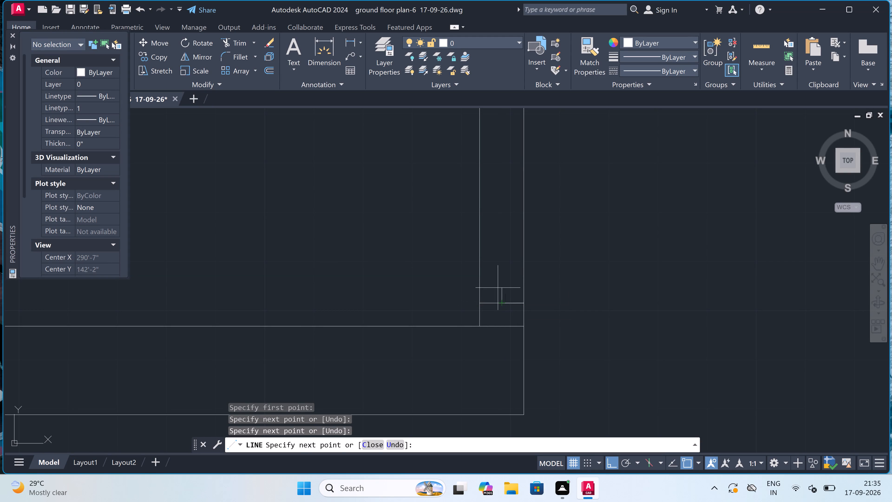
pyautogui.click(502, 282)
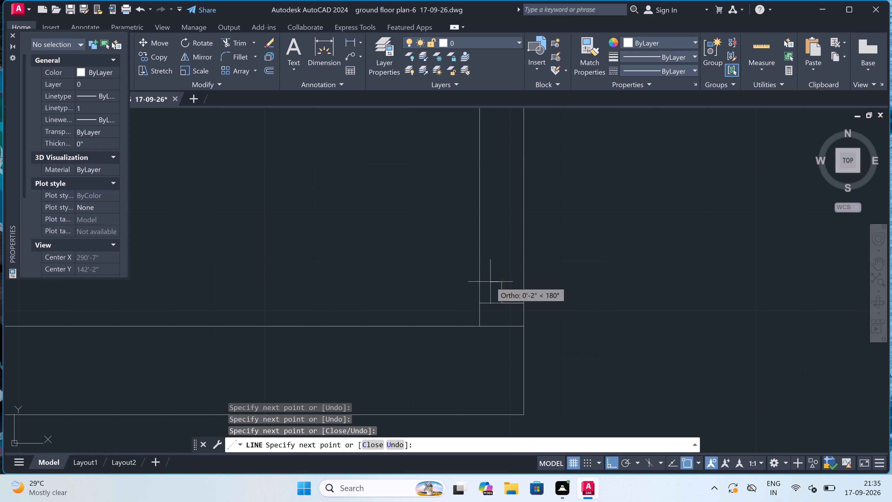
pyautogui.click(479, 282)
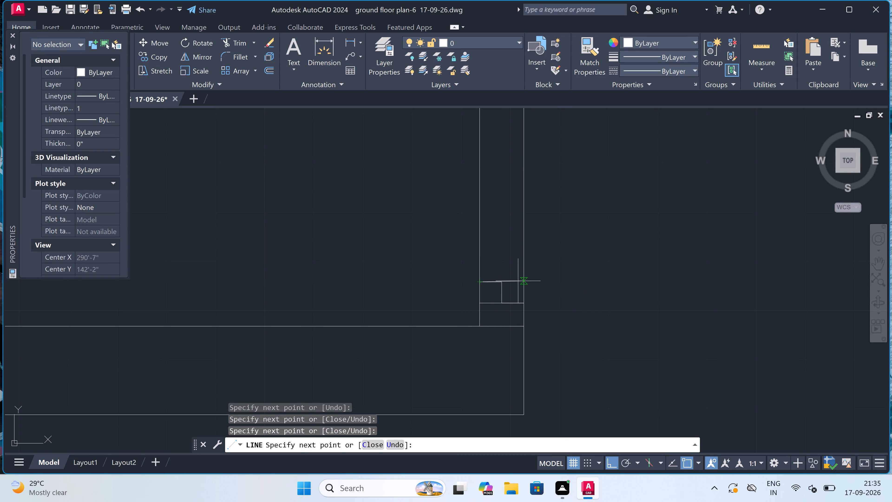
pyautogui.click(521, 281)
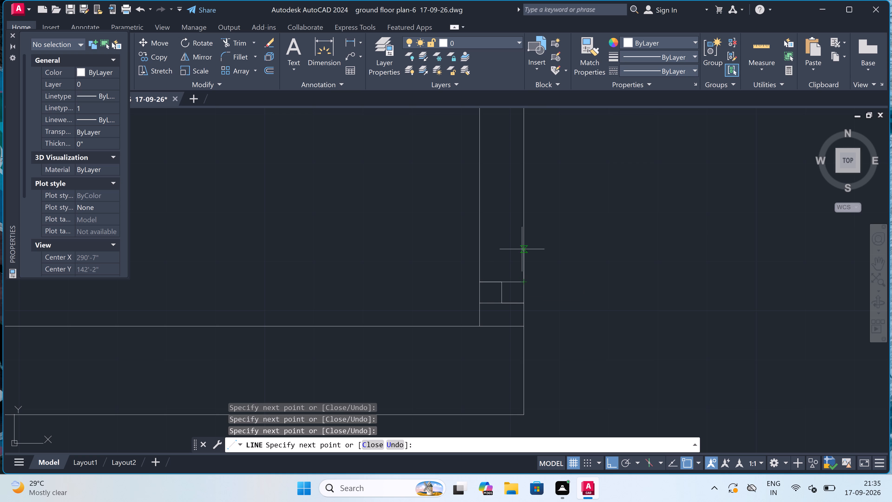
pyautogui.moveTo(524, 261); pyautogui.dragTo(522, 262)
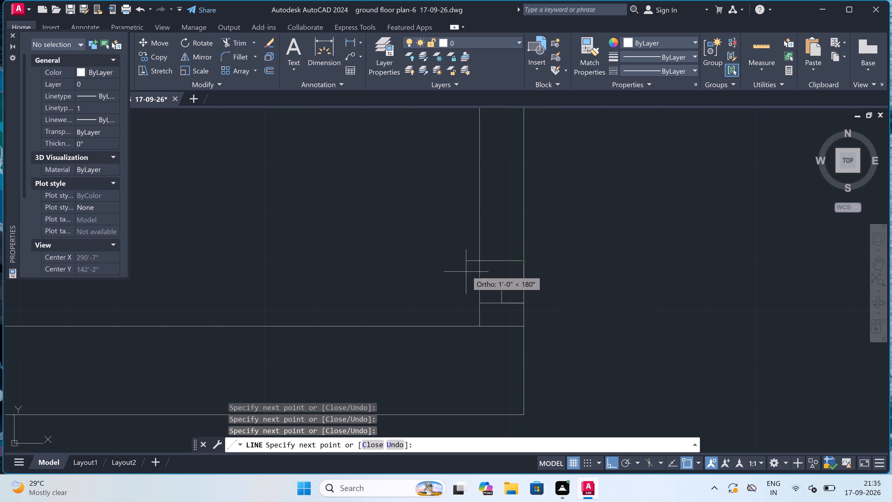
pyautogui.doubleClick(477, 263)
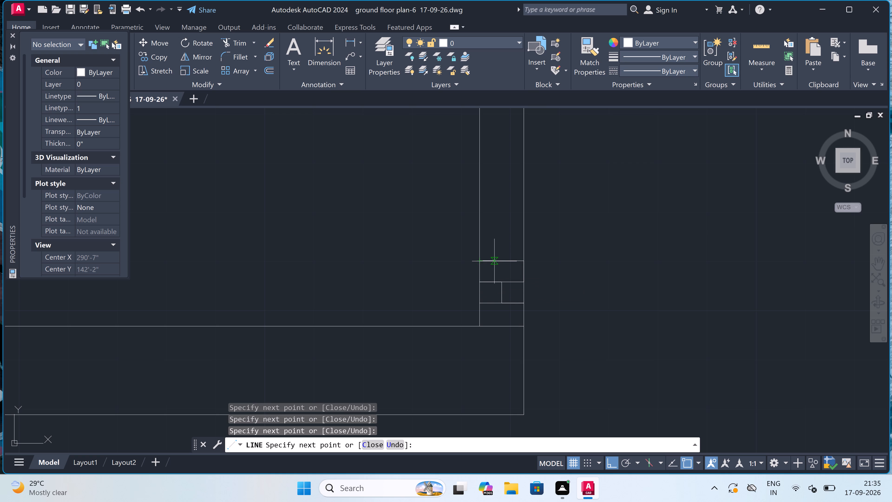
# Continue the brickwork upward with a central vertical joint capped by a full-width joint, plus another full-width joint one course above.
pyautogui.click(500, 261)
pyautogui.click(503, 242)
pyautogui.click(479, 240)
pyautogui.click(522, 241)
pyautogui.click(523, 222)
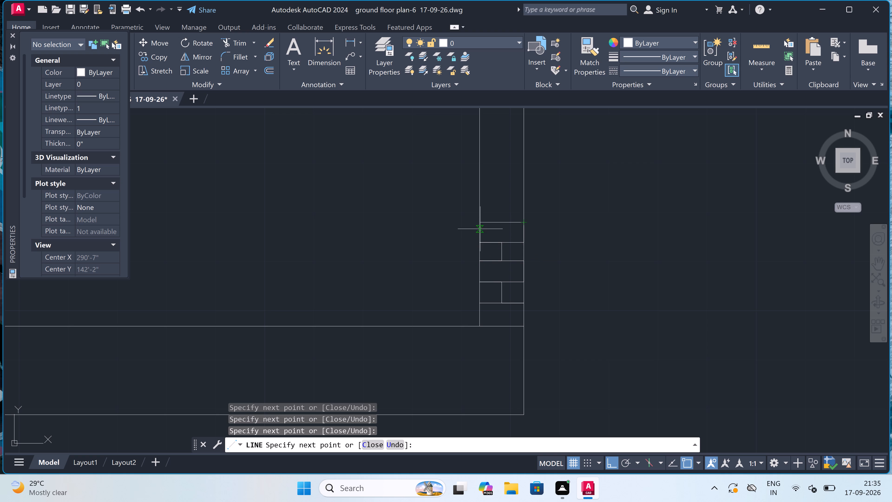
pyautogui.click(476, 224)
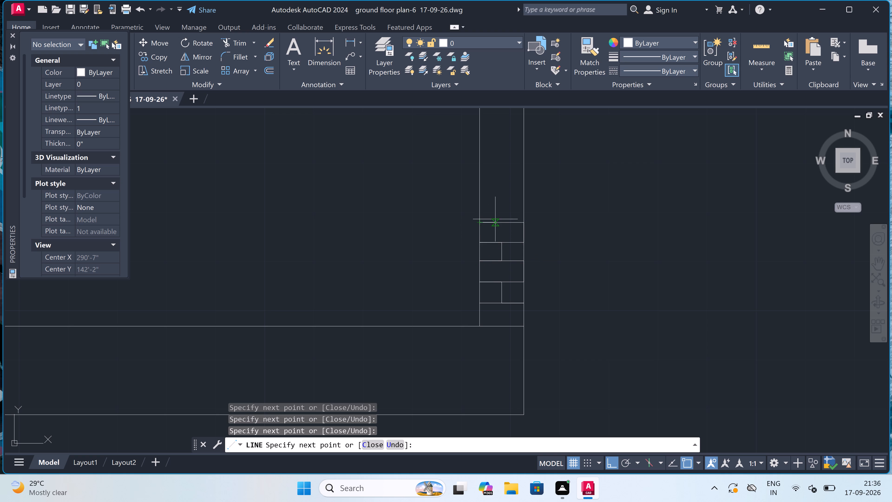
# Add the next brick course above, with a central vertical joint about 5" high and a full-width joint across its top.
pyautogui.click(502, 220)
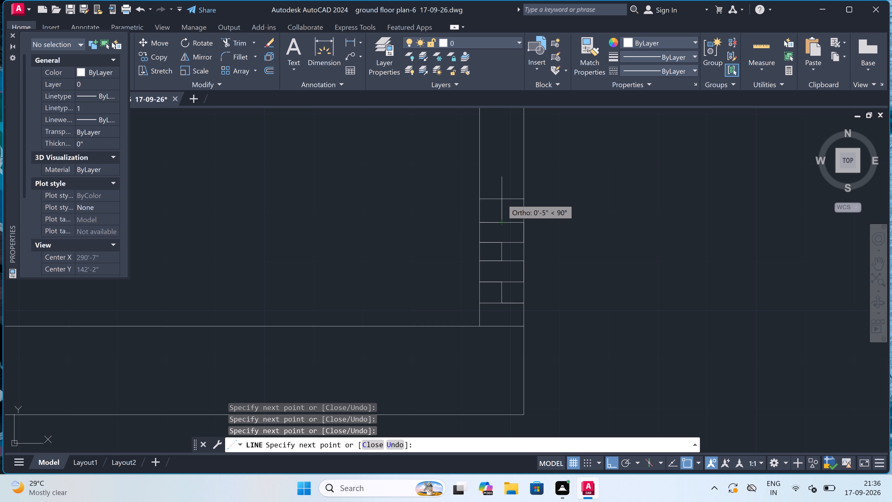
pyautogui.click(502, 199)
pyautogui.click(480, 200)
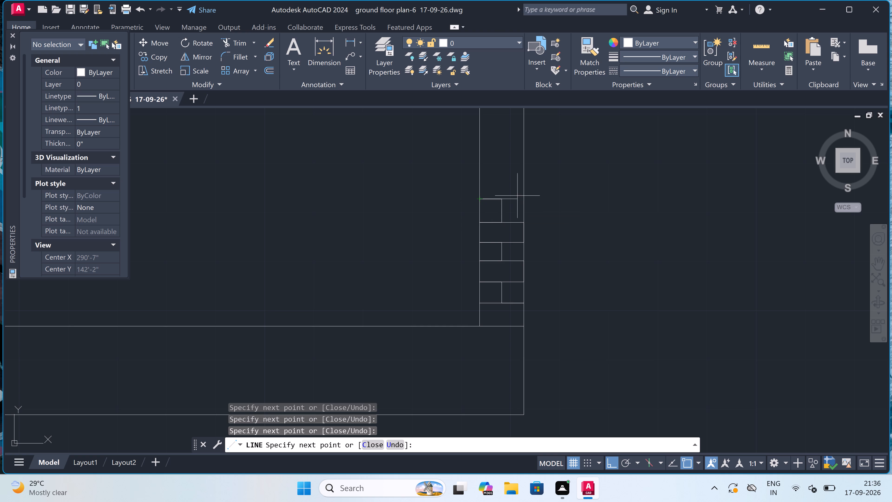
pyautogui.click(522, 198)
pyautogui.scroll(-4, 522, 199)
pyautogui.scroll(4, 522, 195)
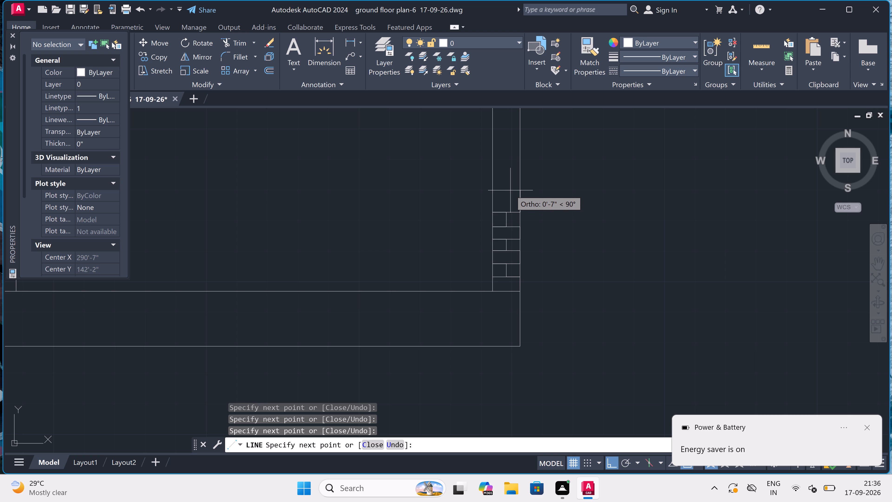
pyautogui.moveTo(477, 197); pyautogui.dragTo(637, 364)
pyautogui.moveTo(541, 268); pyautogui.dragTo(639, 357, button='middle')
pyautogui.scroll(2, 550, 276)
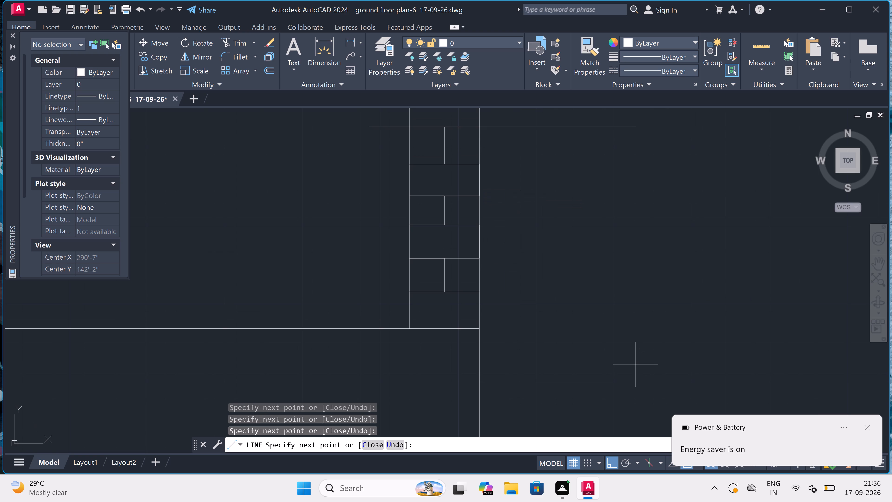
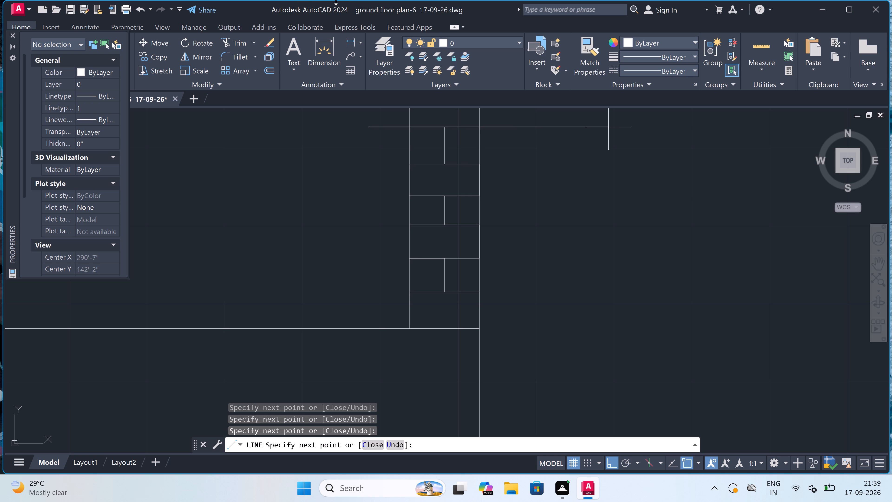
# Undo the last line segment, which overshoots the wall's inner face along the topmost brick joint.
pyautogui.scroll(-1, 530, 299)
pyautogui.hotkey('ctrl', 'z')
pyautogui.scroll(-2, 531, 298)
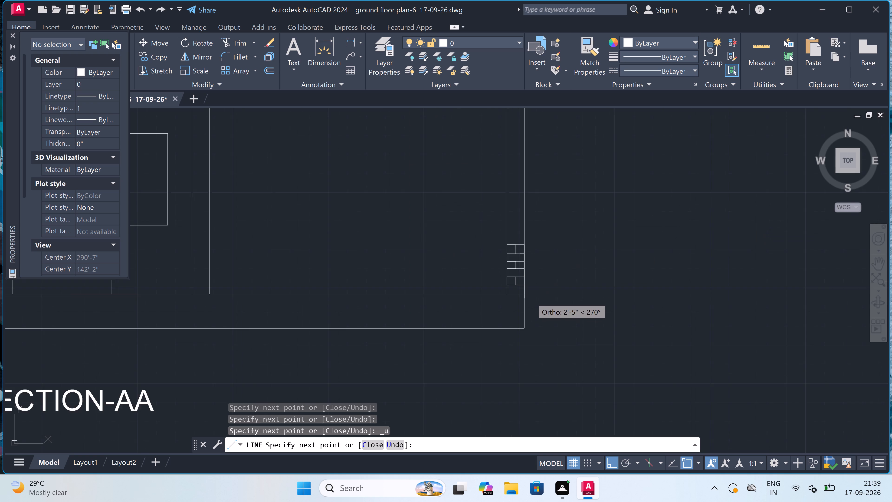
# Add a full-width joint one course higher in the right end wall, plus a central vertical joint capped by another full-width joint.
pyautogui.scroll(1, 538, 233)
pyautogui.scroll(2, 514, 272)
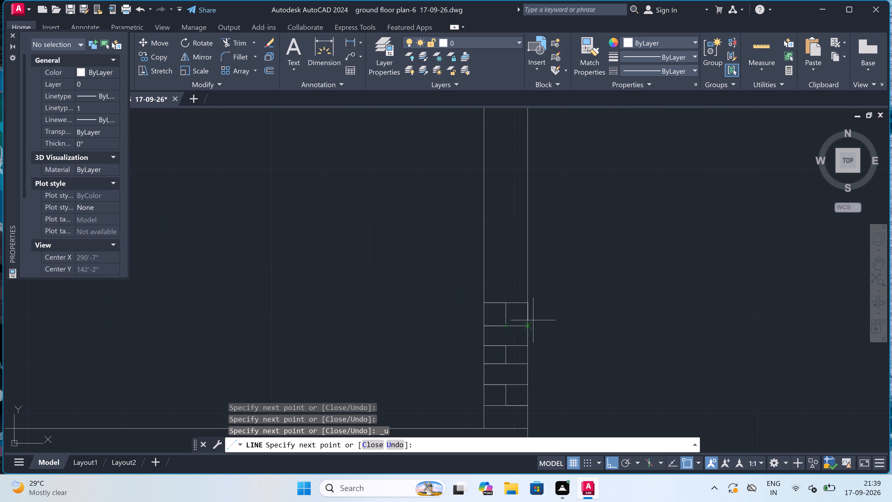
pyautogui.click(528, 276)
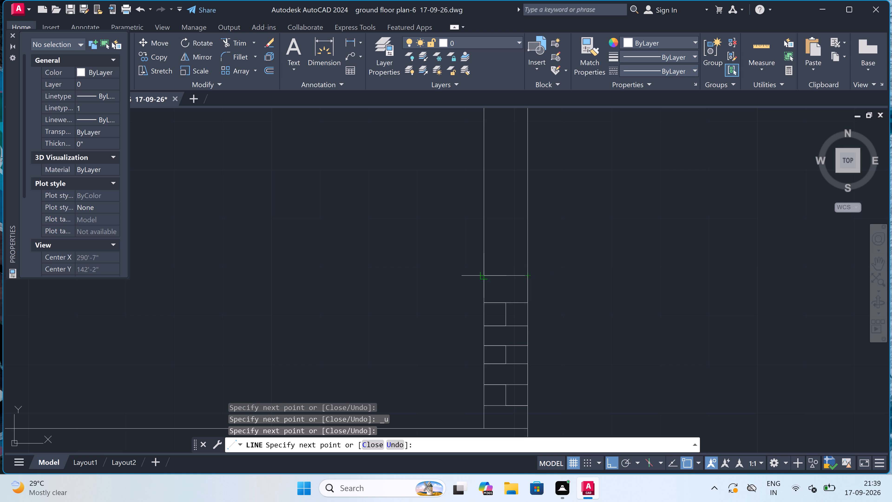
pyautogui.click(480, 277)
pyautogui.doubleClick(502, 277)
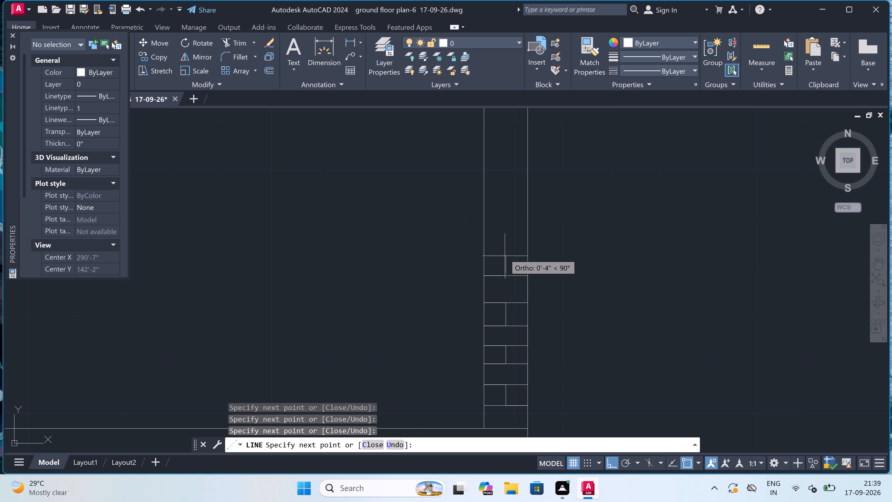
pyautogui.click(505, 252)
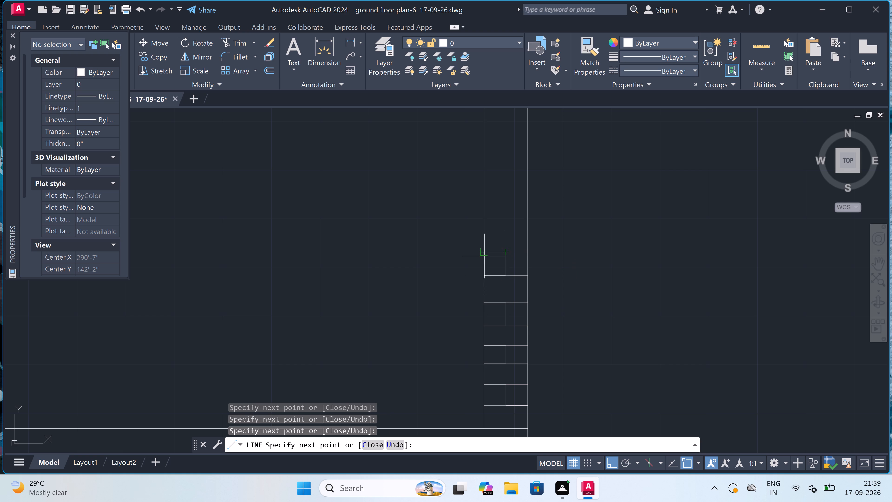
pyautogui.click(484, 255)
pyautogui.click(526, 251)
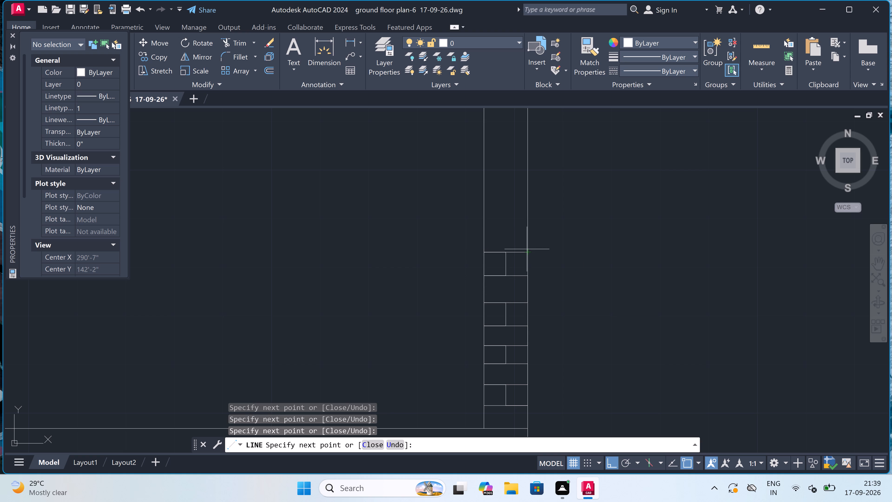
# Continue the brickwork upward with a full-width joint one course above and a central vertical joint capped by a full-width joint.
pyautogui.click(527, 229)
pyautogui.click(484, 229)
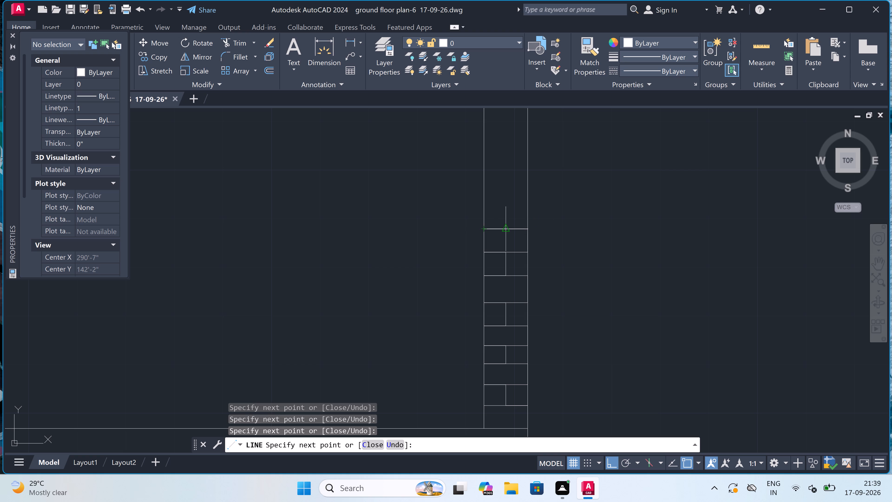
pyautogui.doubleClick(507, 228)
pyautogui.click(505, 205)
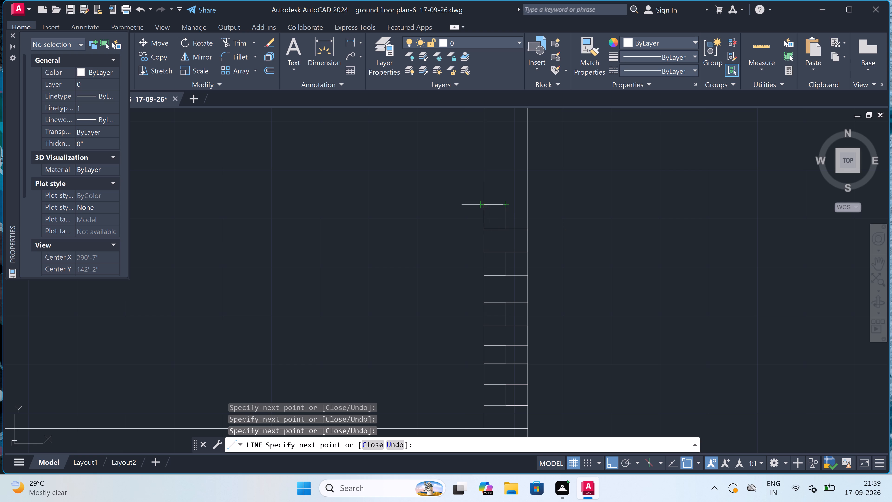
pyautogui.doubleClick(484, 202)
pyautogui.doubleClick(527, 205)
pyautogui.press('Escape')
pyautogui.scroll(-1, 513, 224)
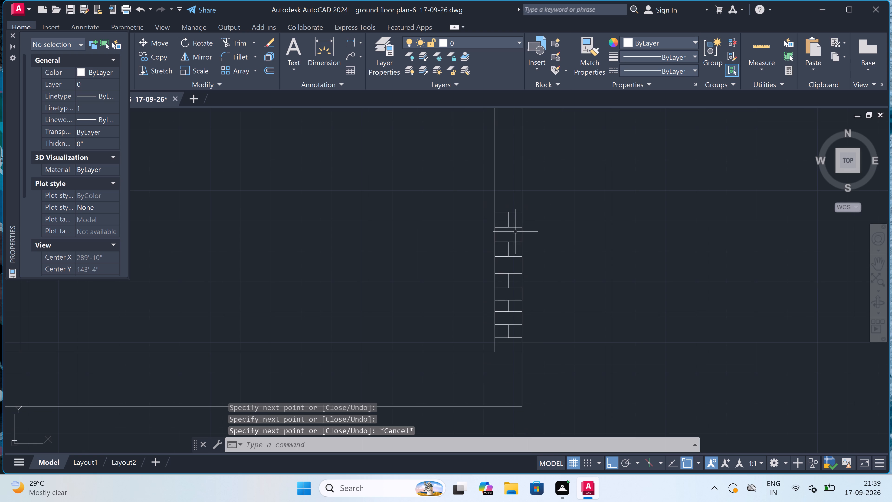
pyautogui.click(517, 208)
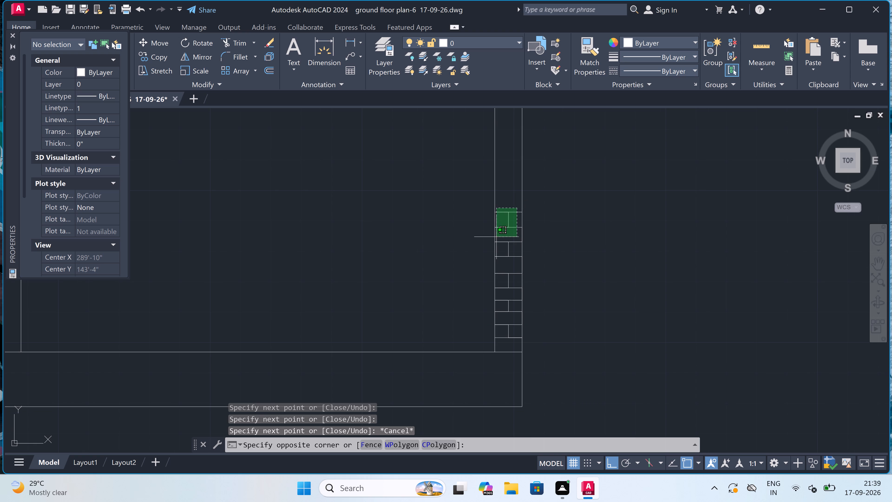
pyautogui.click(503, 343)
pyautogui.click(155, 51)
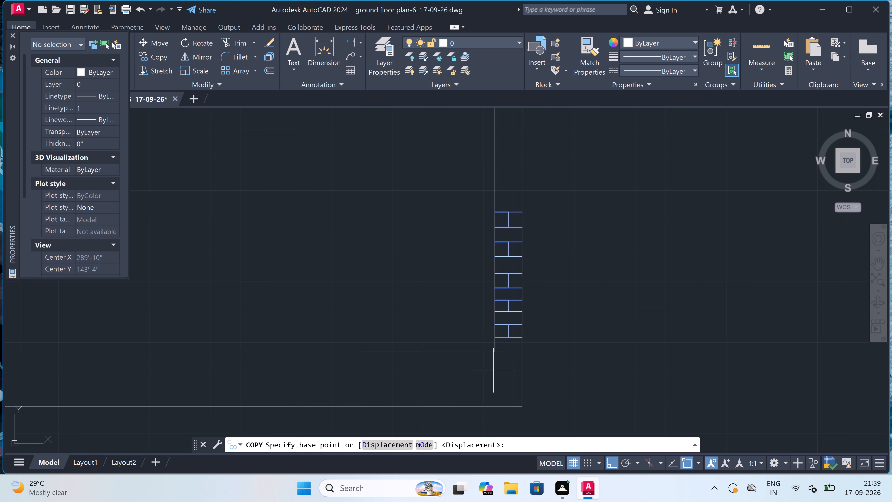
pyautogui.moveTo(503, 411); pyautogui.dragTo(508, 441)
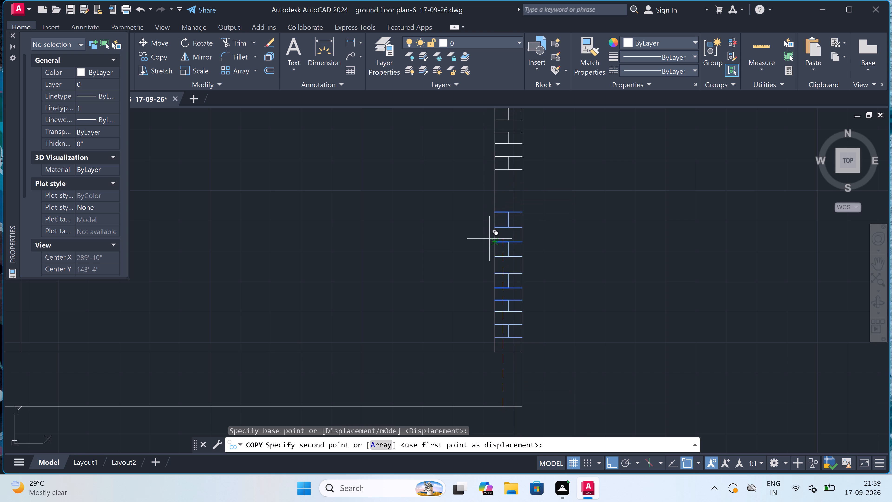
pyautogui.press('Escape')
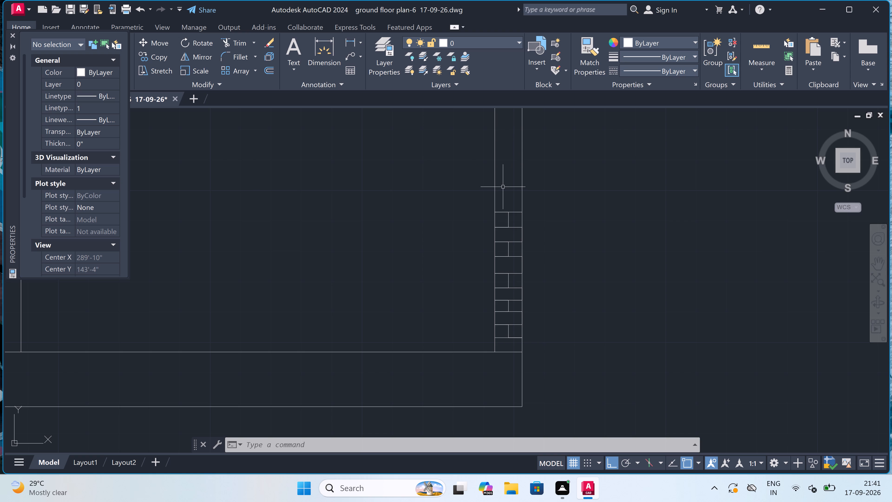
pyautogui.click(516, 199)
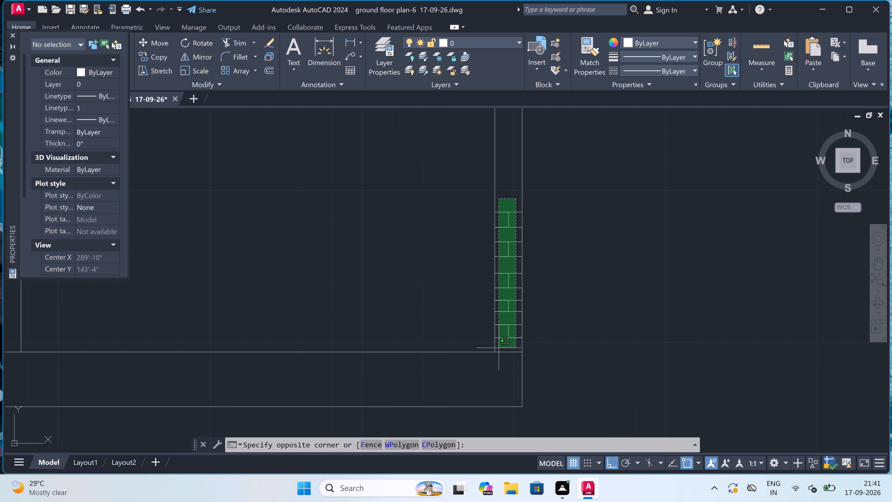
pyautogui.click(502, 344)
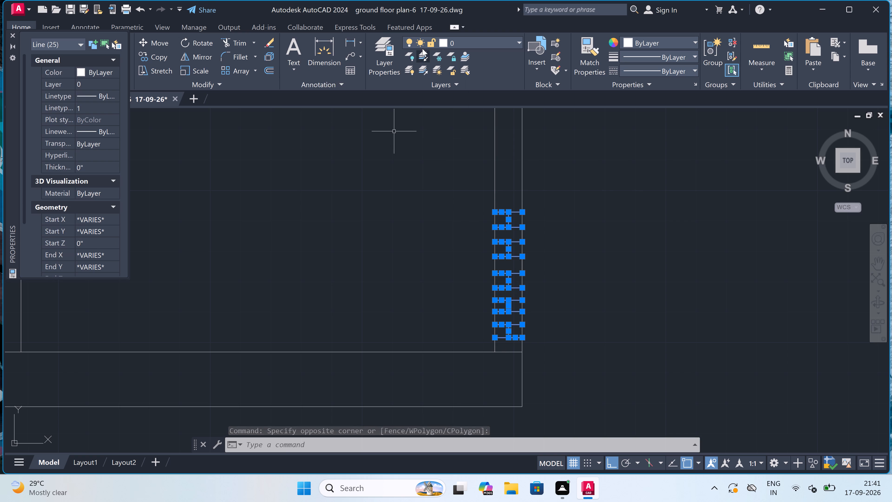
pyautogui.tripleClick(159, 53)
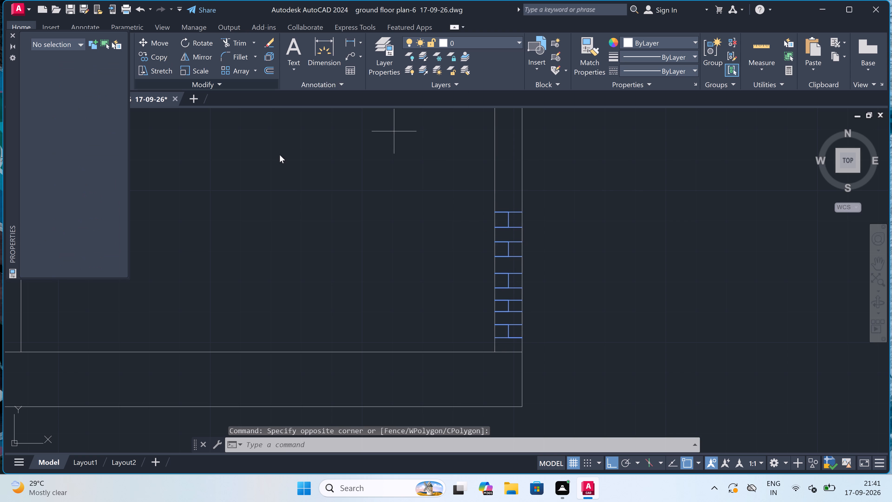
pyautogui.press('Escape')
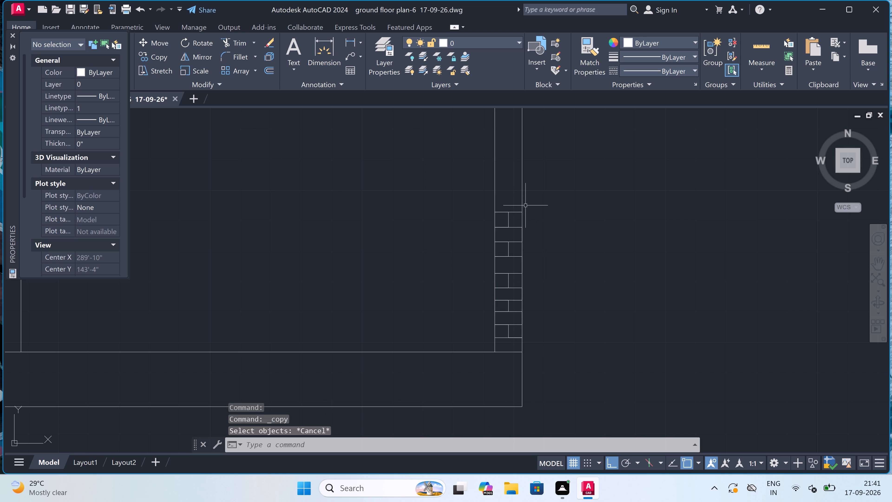
# Copy all the brick joints from their lower-left corner twice up the right end wall, leaving one course between the stacked sets.
pyautogui.moveTo(514, 198); pyautogui.dragTo(514, 204)
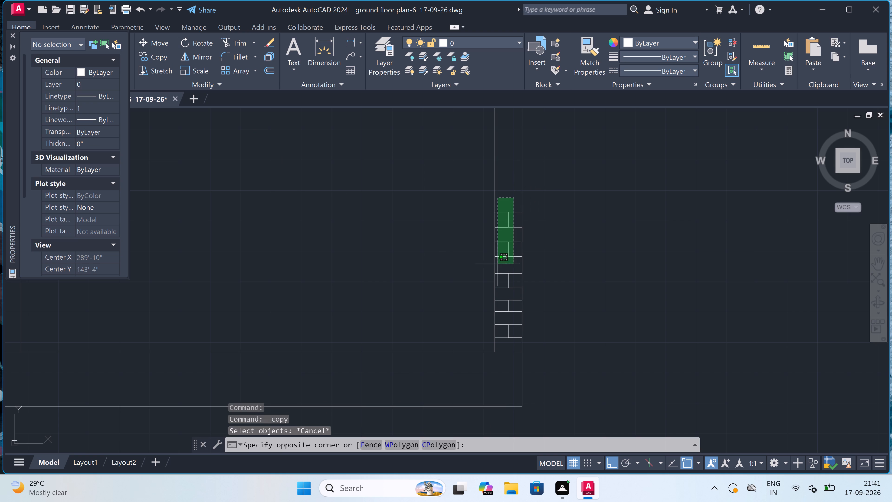
pyautogui.click(500, 346)
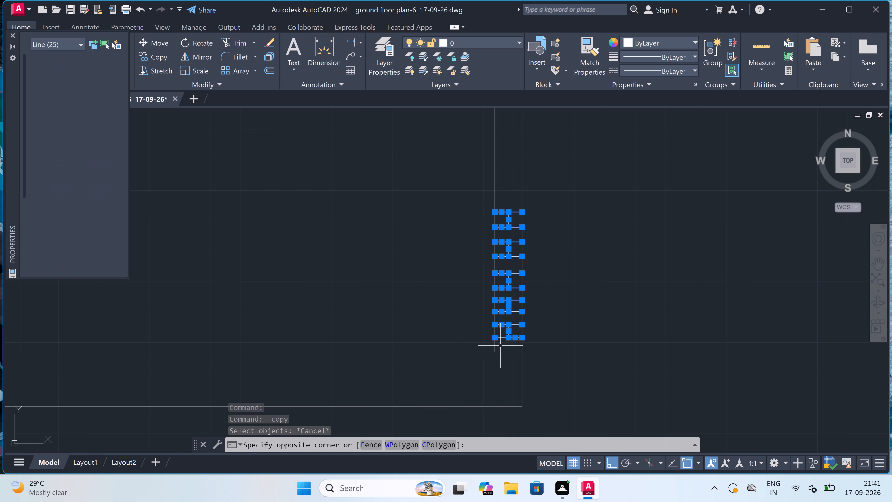
pyautogui.click(144, 55)
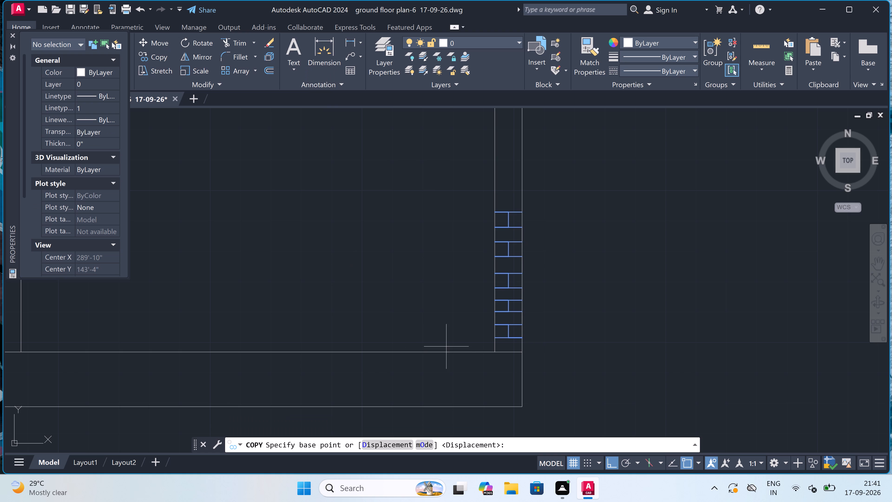
pyautogui.click(496, 339)
pyautogui.scroll(-3, 512, 249)
pyautogui.scroll(1, 506, 224)
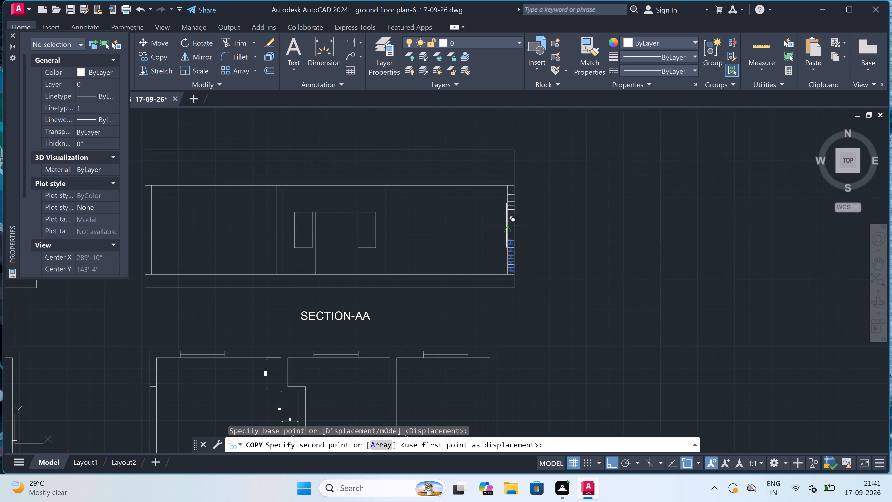
pyautogui.scroll(2, 506, 224)
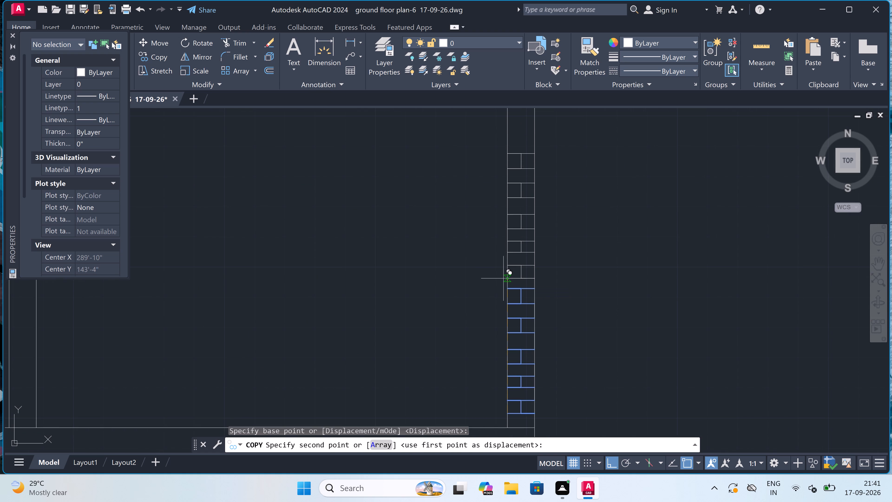
pyautogui.click(506, 276)
pyautogui.scroll(-3, 506, 276)
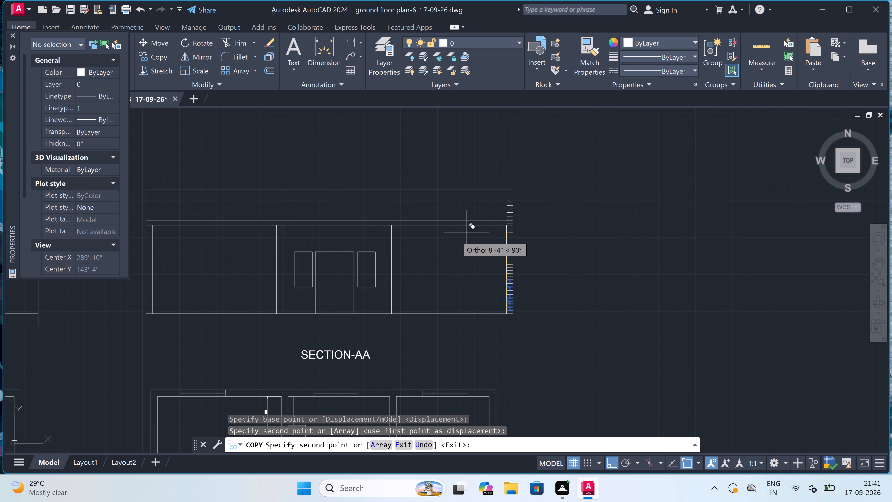
pyautogui.scroll(3, 503, 249)
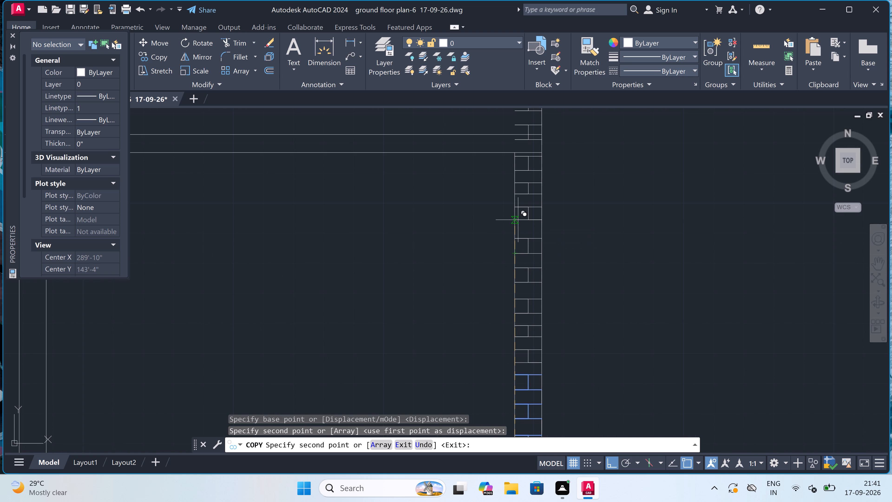
pyautogui.click(516, 224)
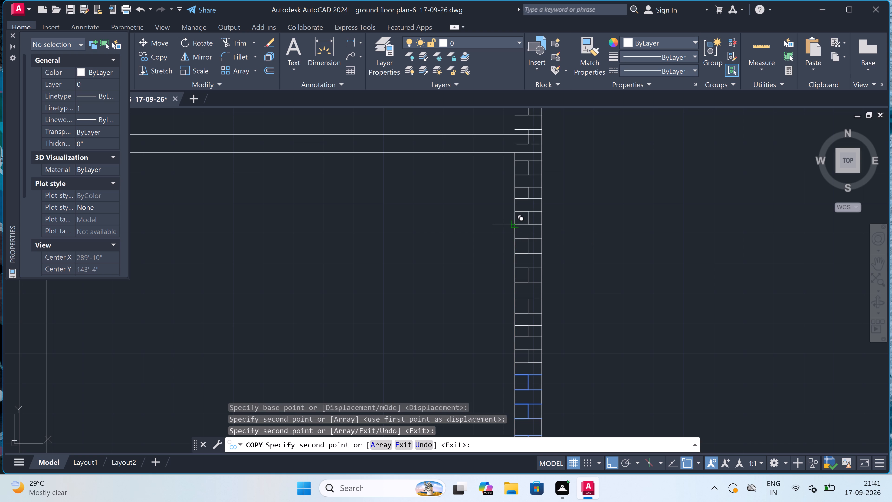
# Turn Ortho off and place another copy of the brick joints in SECTION-AA's left end wall, starting at the wall's base corner.
pyautogui.press('F8')
pyautogui.scroll(-3, 516, 224)
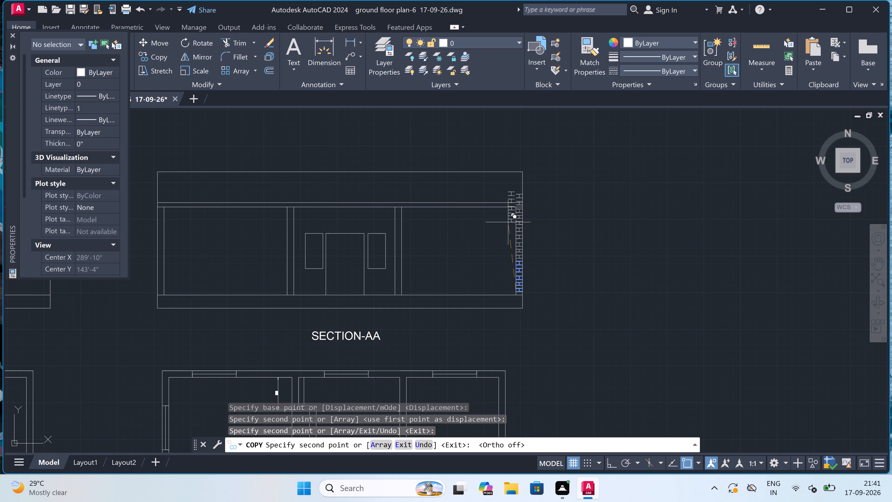
pyautogui.scroll(-2, 327, 243)
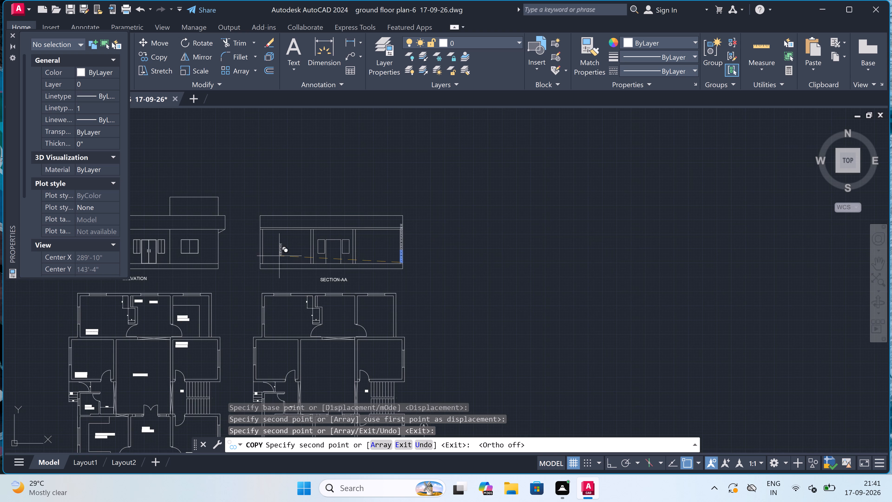
pyautogui.scroll(4, 266, 257)
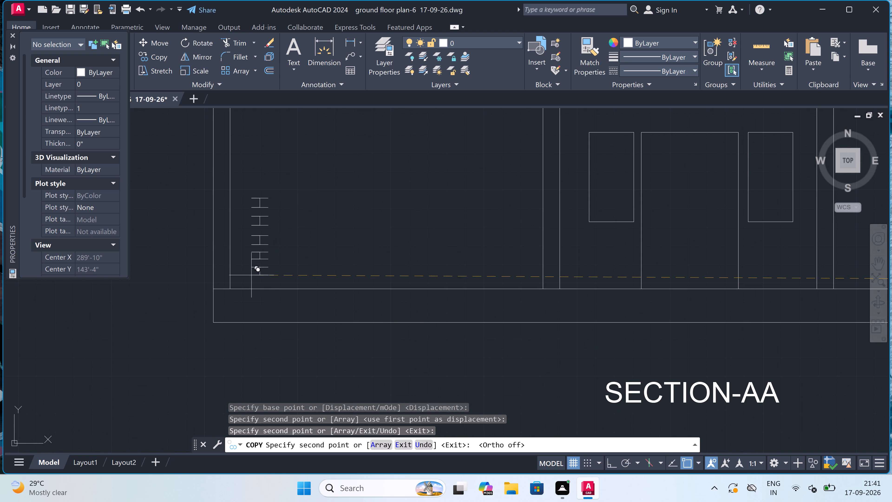
pyautogui.scroll(-2, 246, 276)
pyautogui.scroll(3, 232, 279)
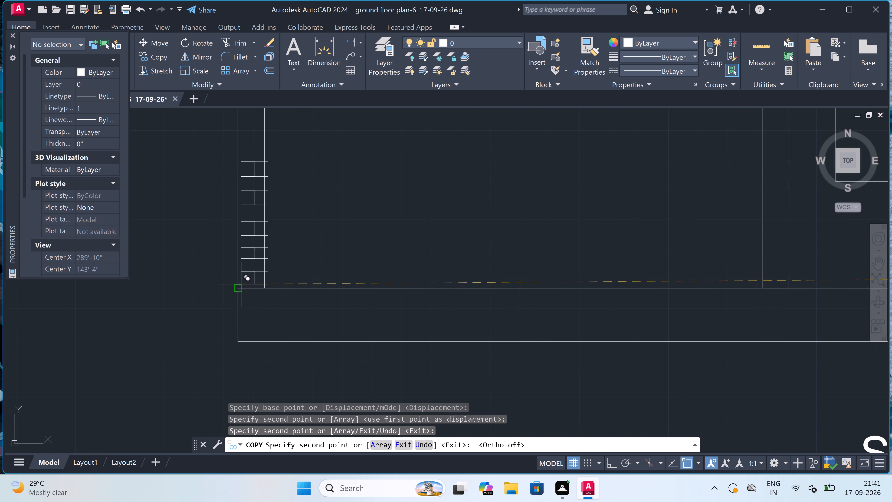
pyautogui.click(239, 287)
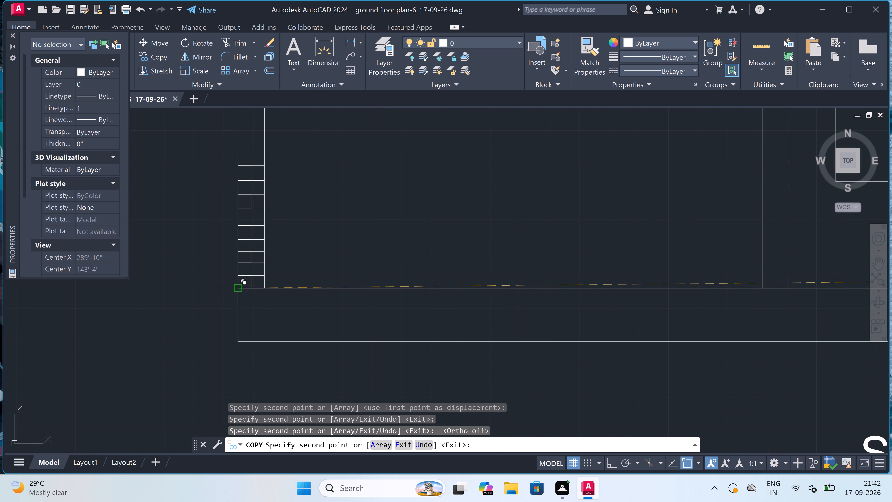
# Copy the brick joints twice more up SECTION-AA's left end wall, leaving one course between the stacked sets.
pyautogui.scroll(-4, 239, 287)
pyautogui.scroll(4, 243, 253)
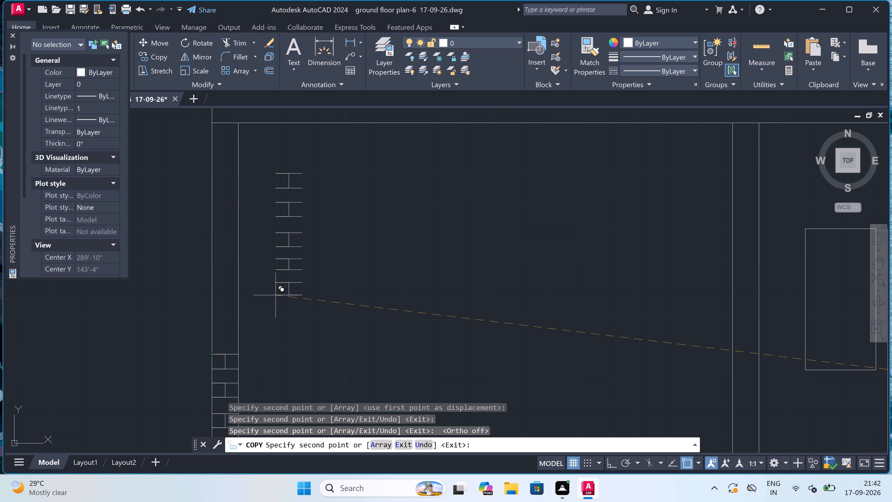
pyautogui.scroll(-1, 268, 302)
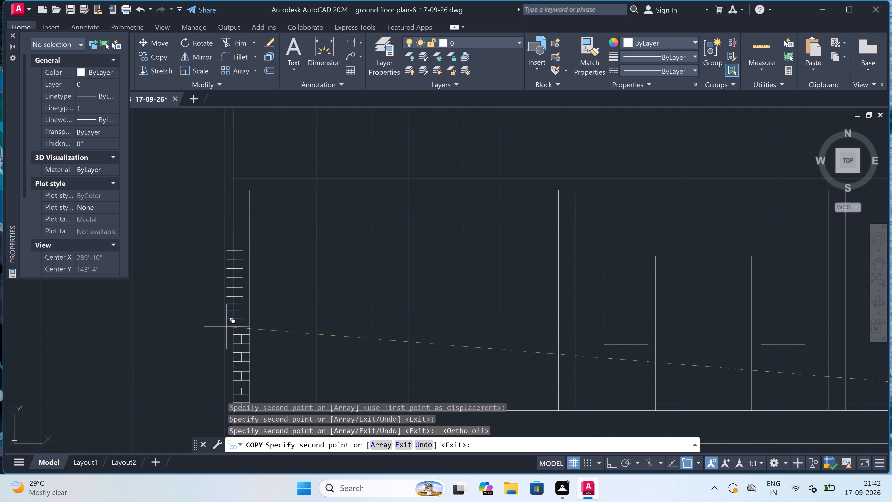
pyautogui.scroll(2, 226, 326)
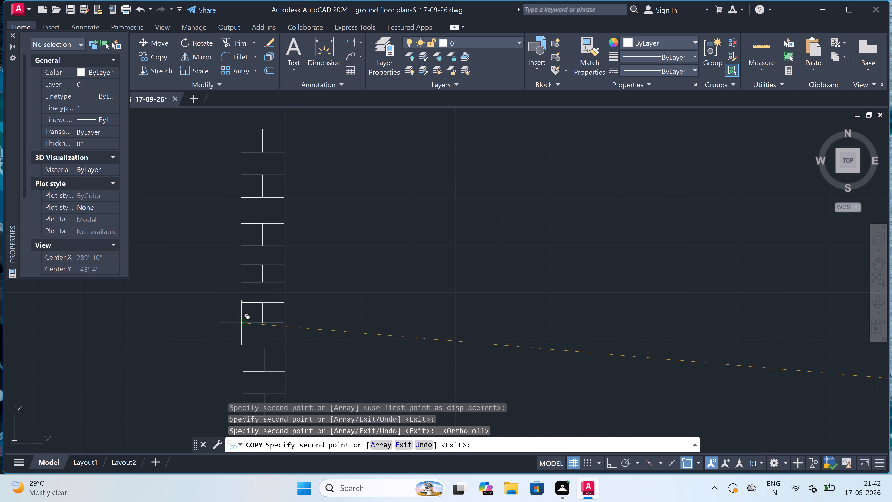
pyautogui.click(241, 323)
pyautogui.scroll(-5, 242, 323)
pyautogui.scroll(3, 242, 282)
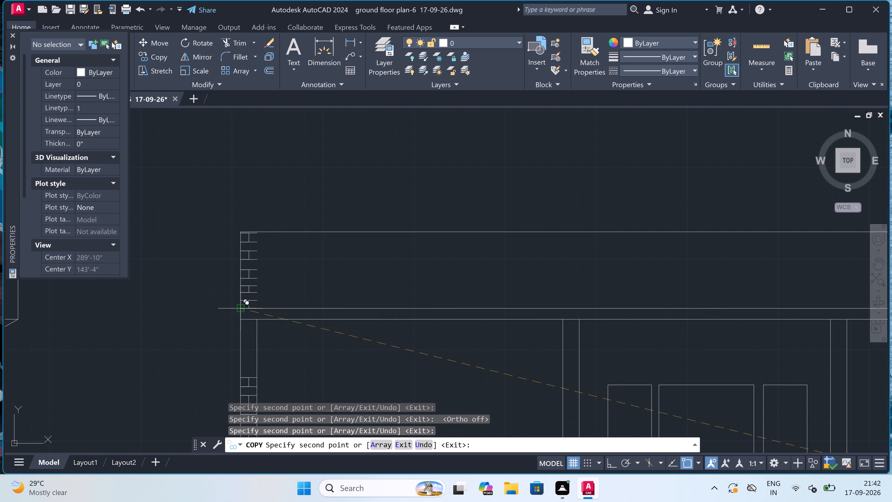
pyautogui.click(241, 368)
# Place a copy of the brick joints at the base corner of SECTION-AA's left interior wall.
pyautogui.scroll(-5, 239, 311)
pyautogui.scroll(1, 280, 331)
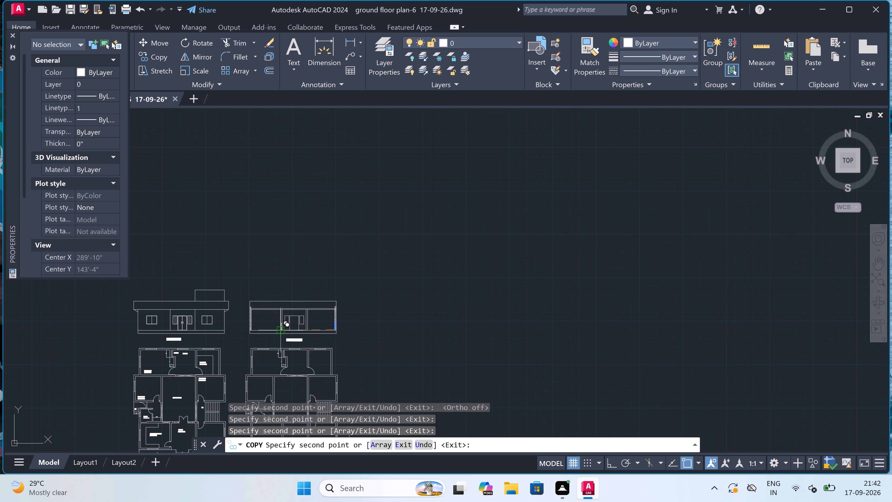
pyautogui.scroll(5, 280, 331)
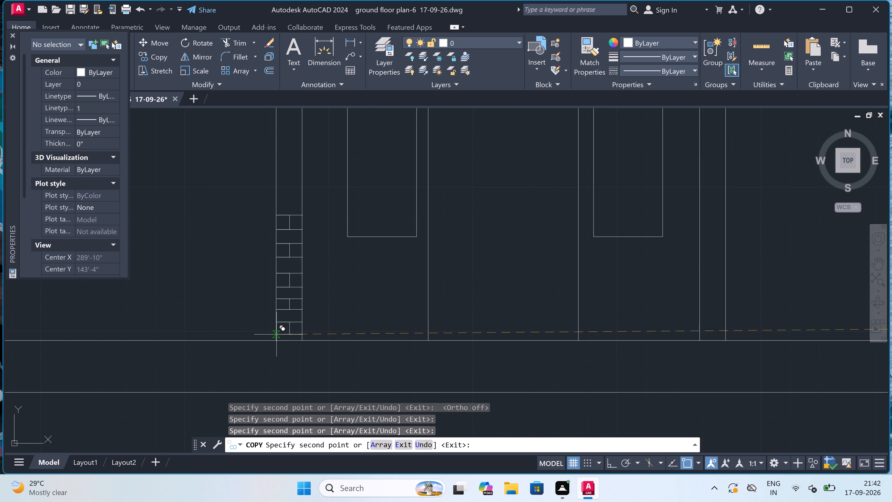
pyautogui.doubleClick(276, 338)
# Stack two more copies of the brick joints up the left interior wall, one course above each previous set.
pyautogui.scroll(-4, 276, 336)
pyautogui.scroll(4, 284, 304)
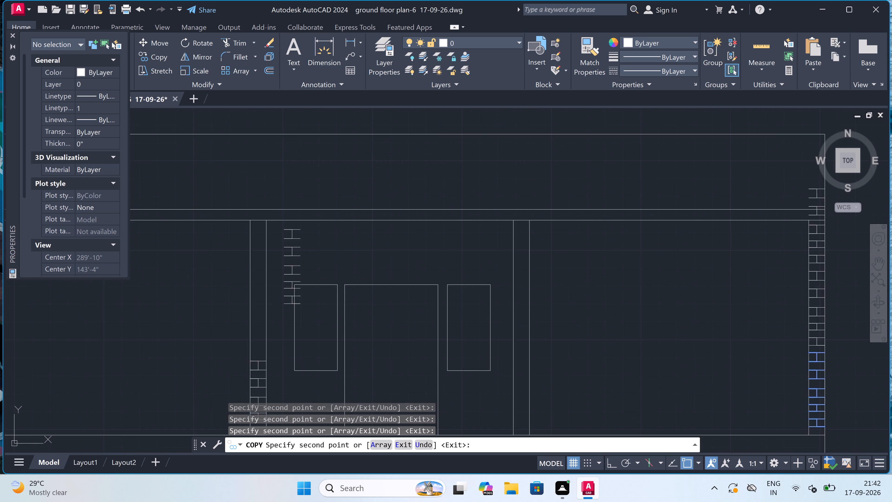
pyautogui.scroll(-2, 0, 4)
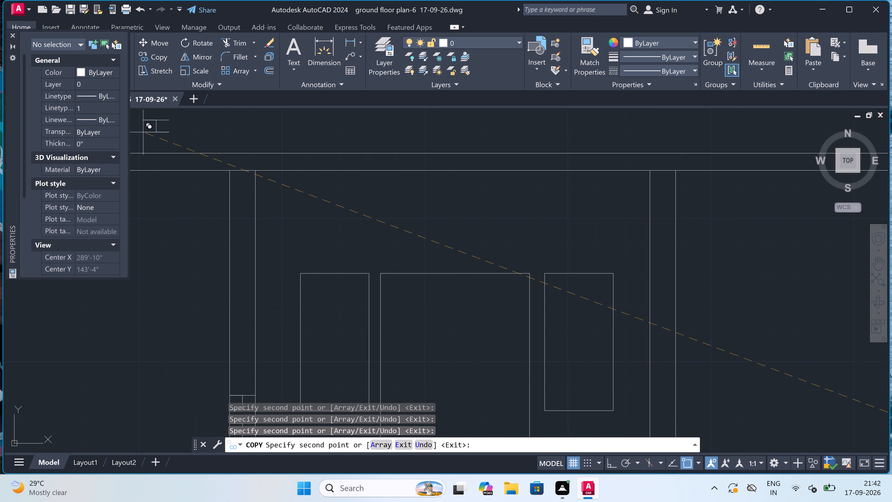
pyautogui.scroll(-3, 159, 153)
pyautogui.scroll(-4, 171, 197)
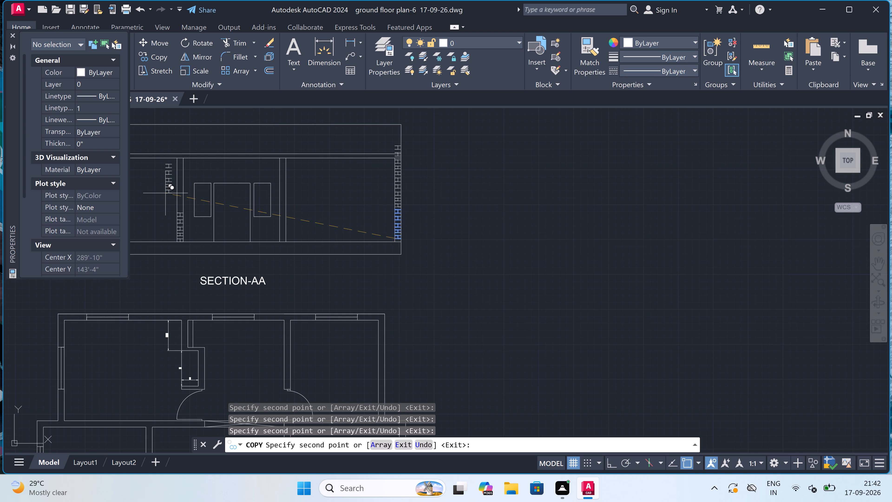
pyautogui.scroll(-3, 188, 197)
pyautogui.scroll(3, 172, 192)
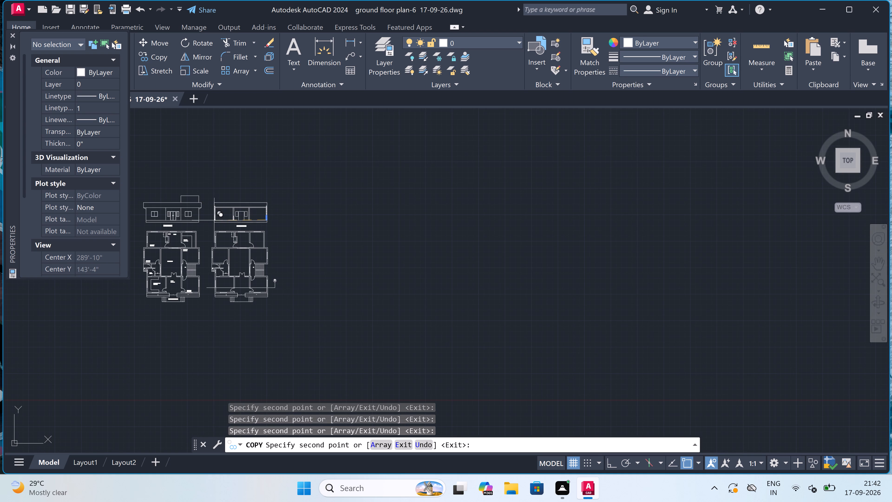
pyautogui.scroll(5, 242, 207)
pyautogui.scroll(-8, 204, 225)
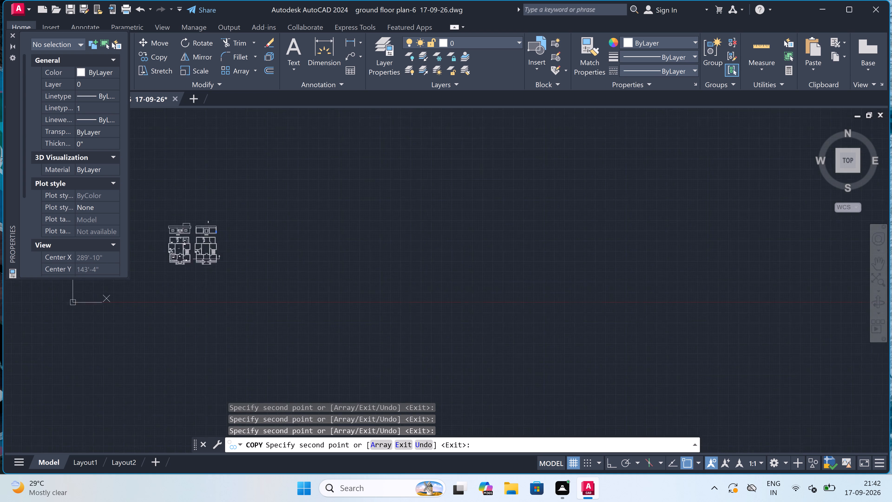
pyautogui.scroll(4, 187, 231)
pyautogui.scroll(3, 284, 226)
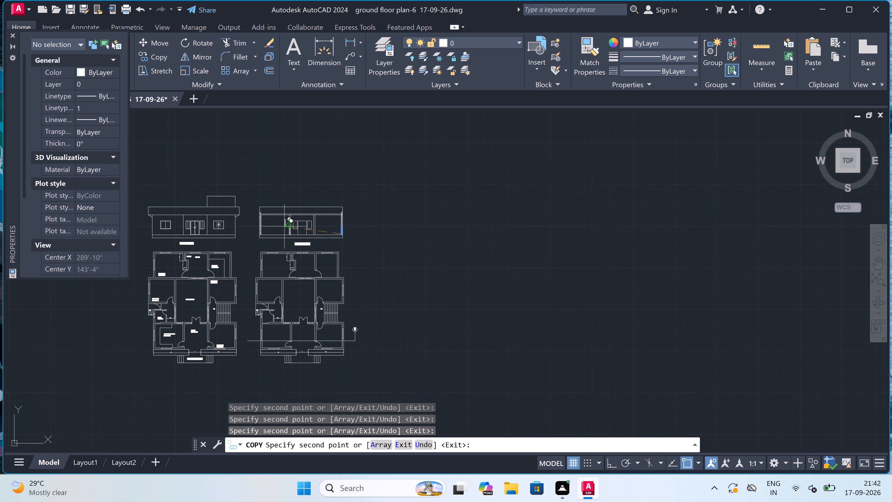
pyautogui.scroll(2, 305, 206)
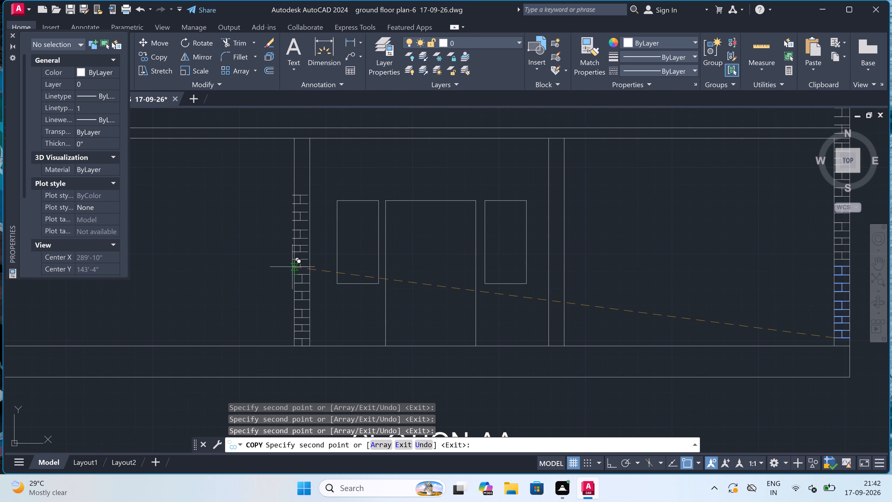
pyautogui.click(293, 265)
pyautogui.scroll(-2, 295, 256)
pyautogui.scroll(2, 296, 239)
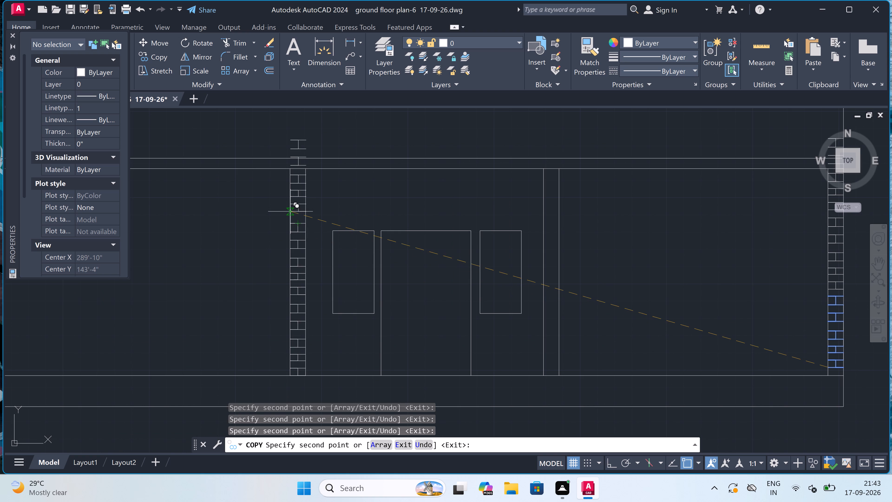
pyautogui.click(290, 211)
# Fill SECTION-AA's right interior wall with three stacked copies of the brick joints, starting at its base corner, and finish copying.
pyautogui.scroll(-2, 290, 211)
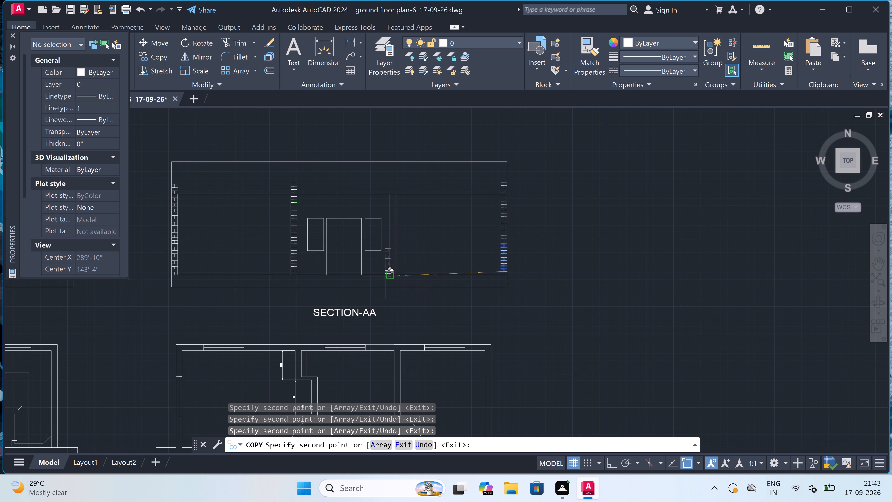
pyautogui.scroll(4, 392, 274)
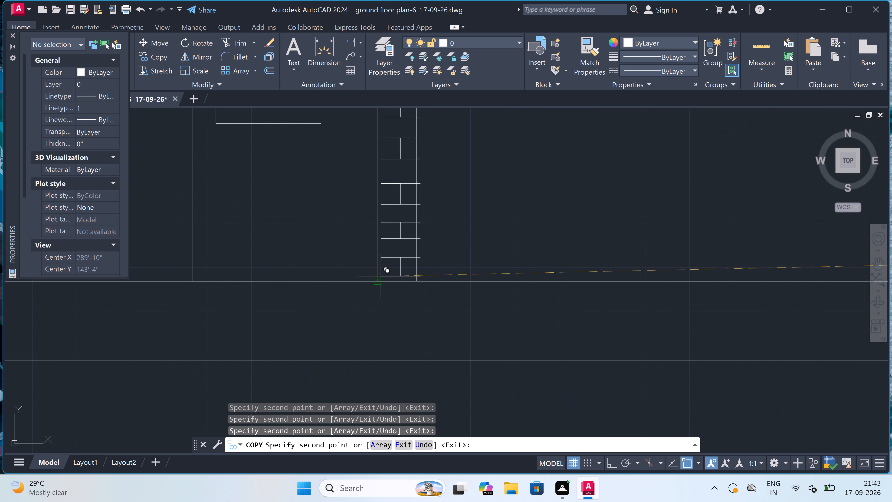
pyautogui.click(378, 279)
pyautogui.scroll(-4, 378, 280)
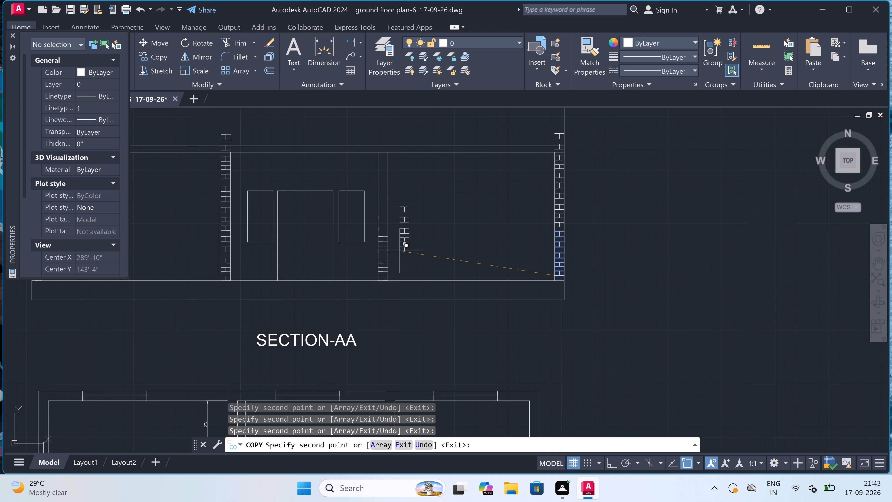
pyautogui.scroll(3, 380, 216)
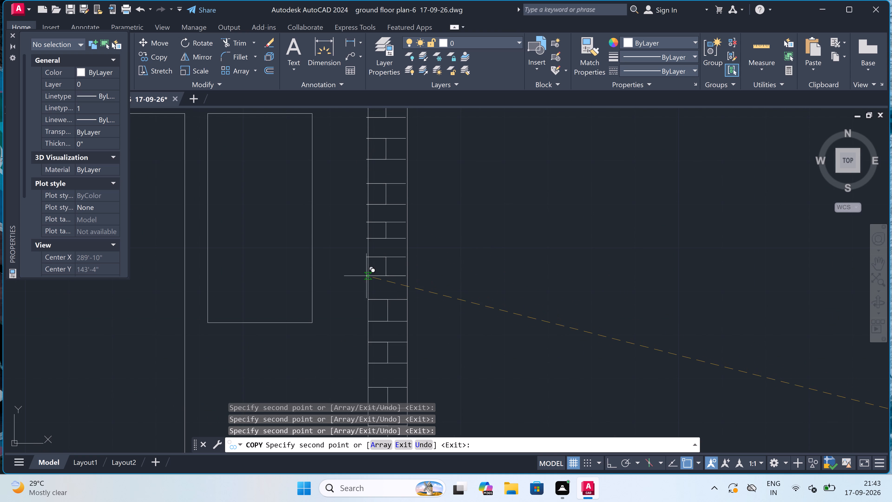
pyautogui.click(367, 278)
pyautogui.scroll(-4, 367, 279)
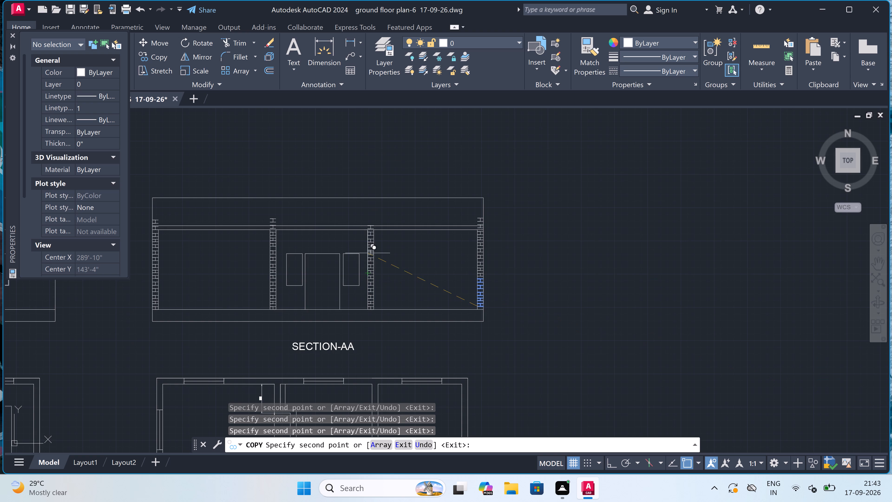
pyautogui.scroll(3, 364, 232)
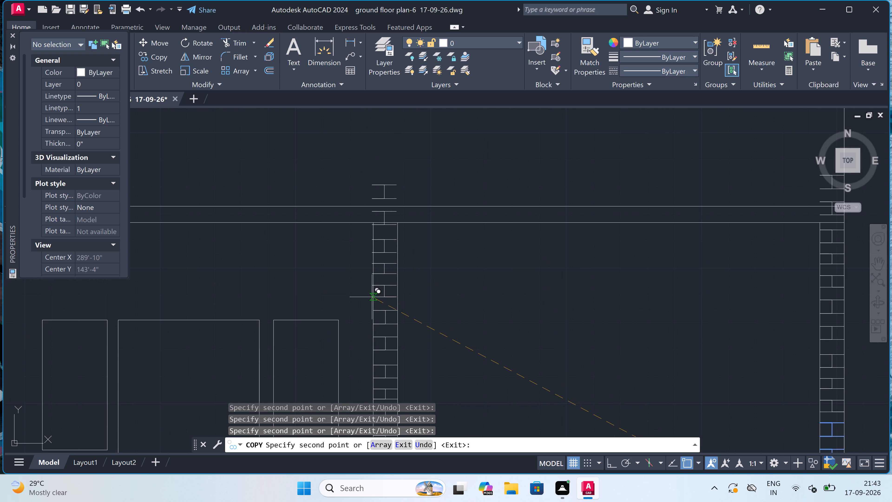
pyautogui.moveTo(372, 297); pyautogui.dragTo(379, 302)
pyautogui.press('Escape')
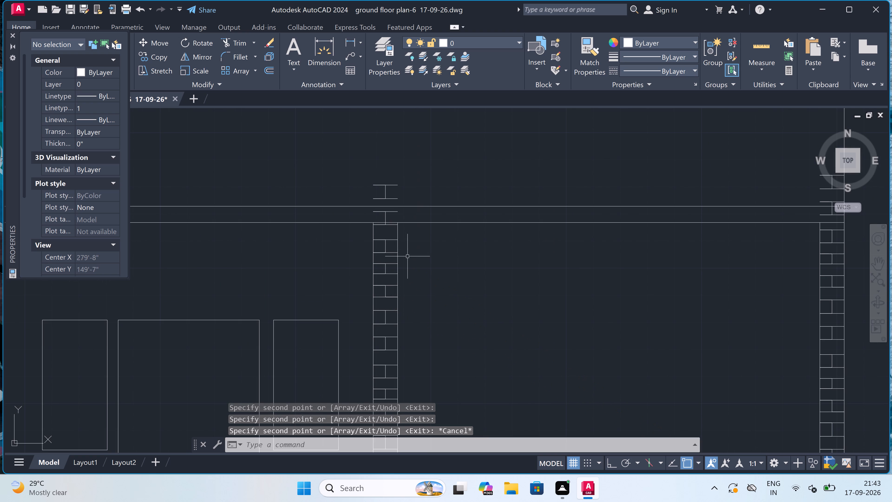
# Trim away the brick joints that extend into the roof slab above the right interior wall.
pyautogui.write('TR')
pyautogui.press('space')
pyautogui.scroll(2, 380, 215)
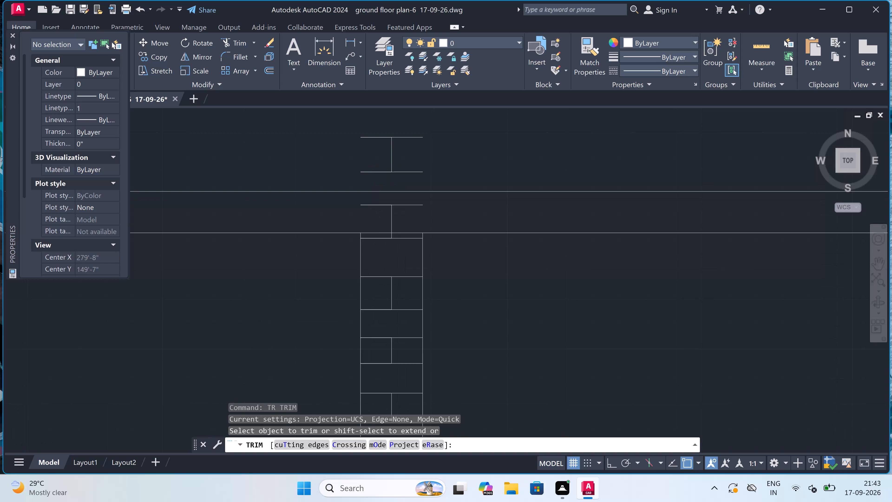
pyautogui.click(379, 215)
pyautogui.click(406, 217)
pyautogui.doubleClick(396, 212)
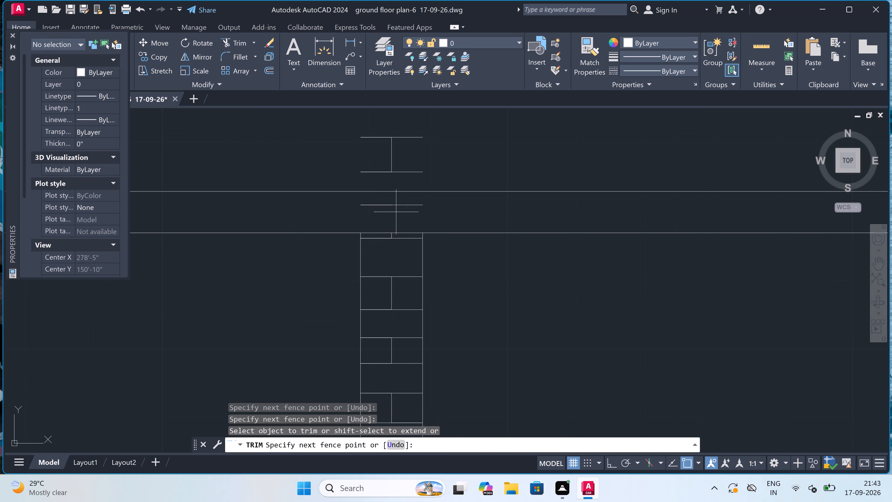
pyautogui.click(396, 204)
pyautogui.doubleClick(385, 205)
# Trim away the remaining brick joints standing above the roof slab over the right interior wall.
pyautogui.scroll(-2, 385, 205)
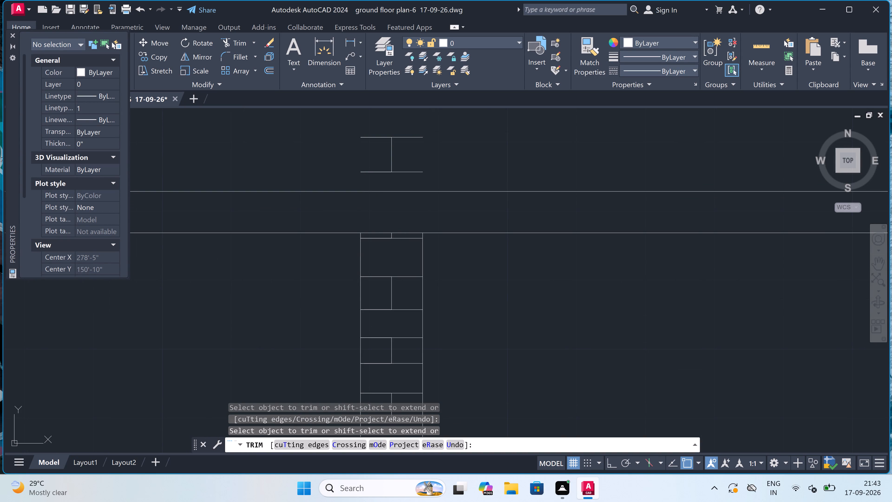
pyautogui.scroll(3, 381, 187)
pyautogui.click(375, 220)
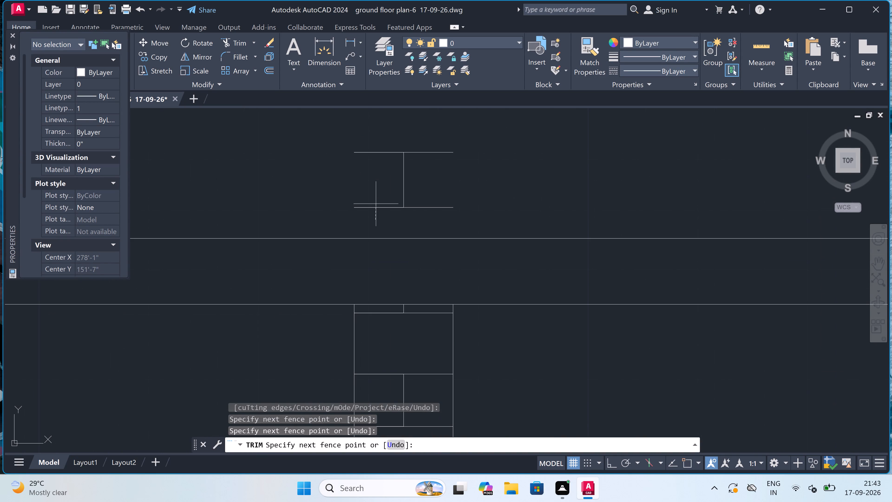
pyautogui.doubleClick(383, 147)
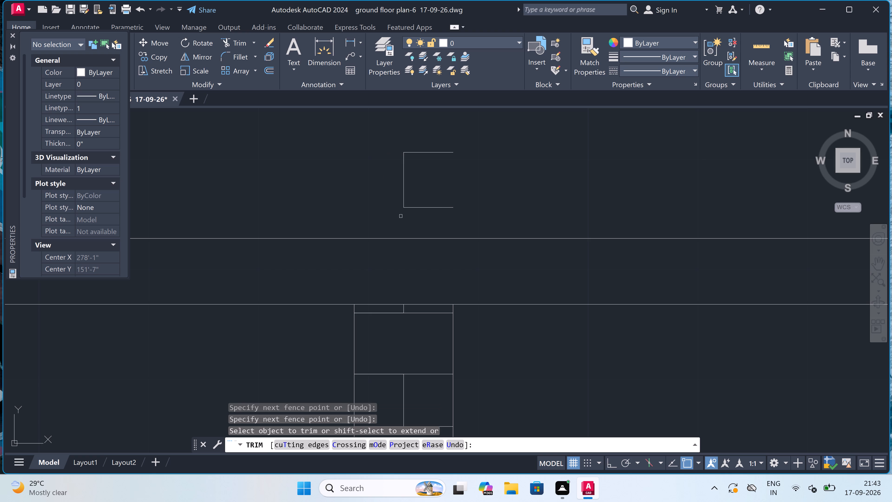
pyautogui.click(401, 216)
pyautogui.click(424, 145)
pyautogui.click(426, 143)
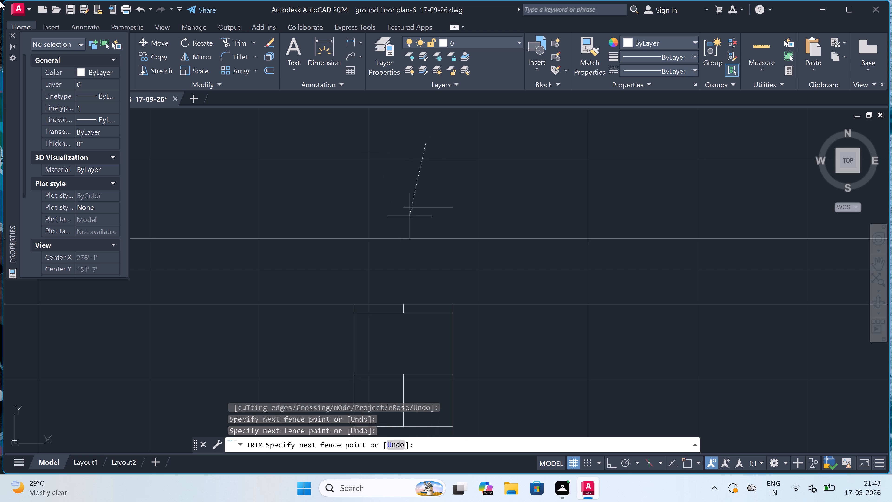
pyautogui.click(0, 1)
pyautogui.scroll(-2, 0, 0)
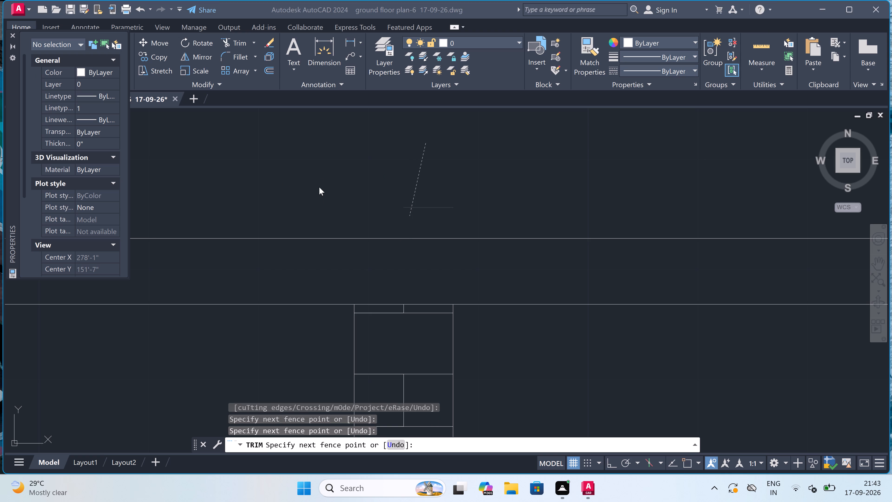
pyautogui.click(329, 187)
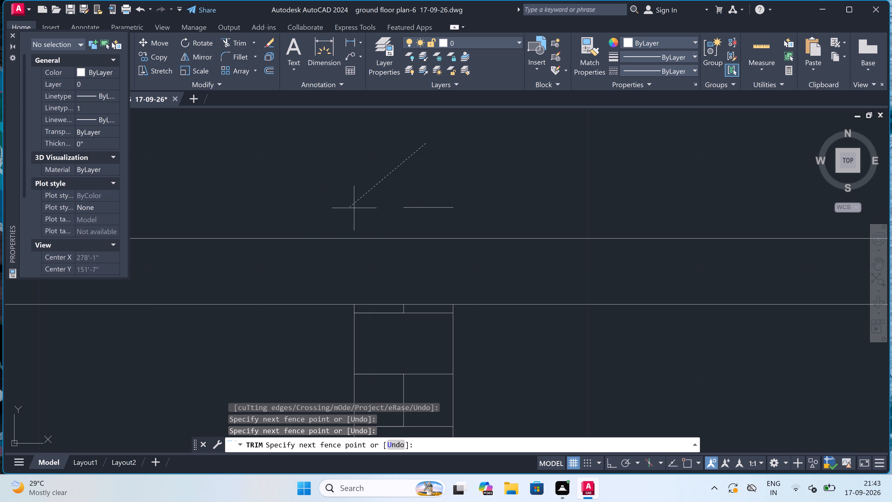
pyautogui.doubleClick(417, 215)
# Trim away the brick joints that run into the roof slab above SECTION-AA's left interior wall.
pyautogui.scroll(-7, 412, 203)
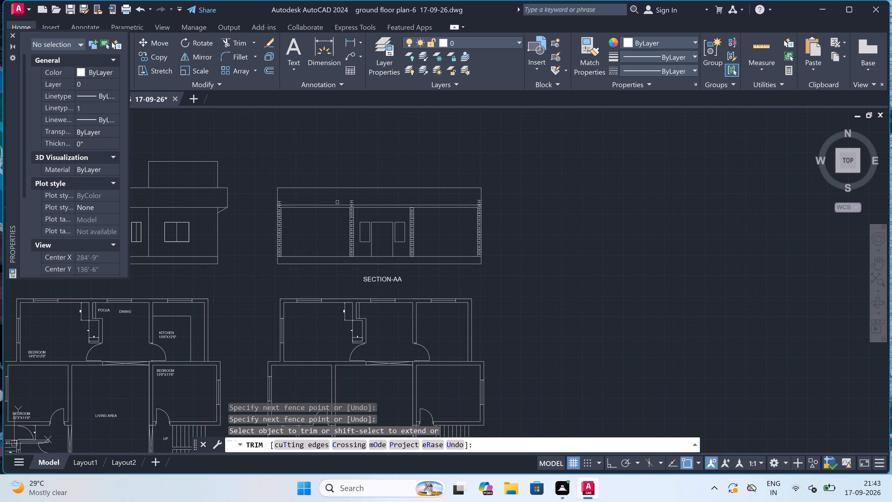
pyautogui.scroll(7, 352, 203)
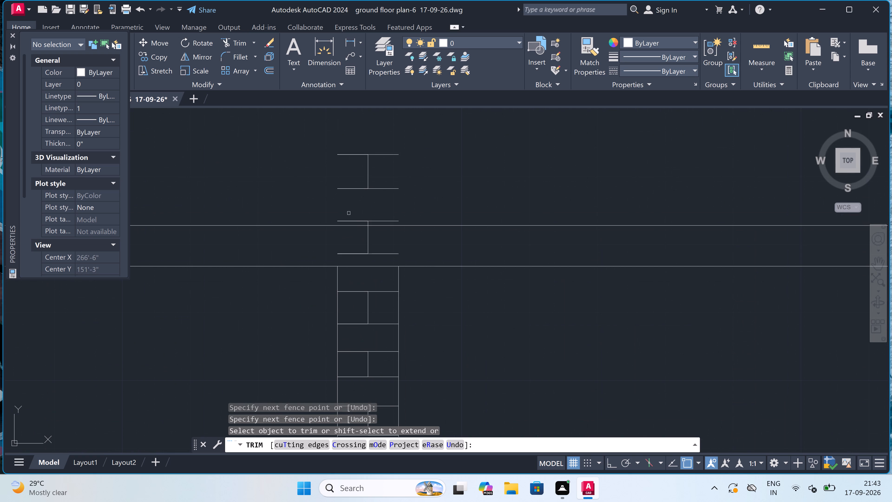
pyautogui.scroll(2, 357, 223)
pyautogui.click(357, 223)
pyautogui.click(358, 208)
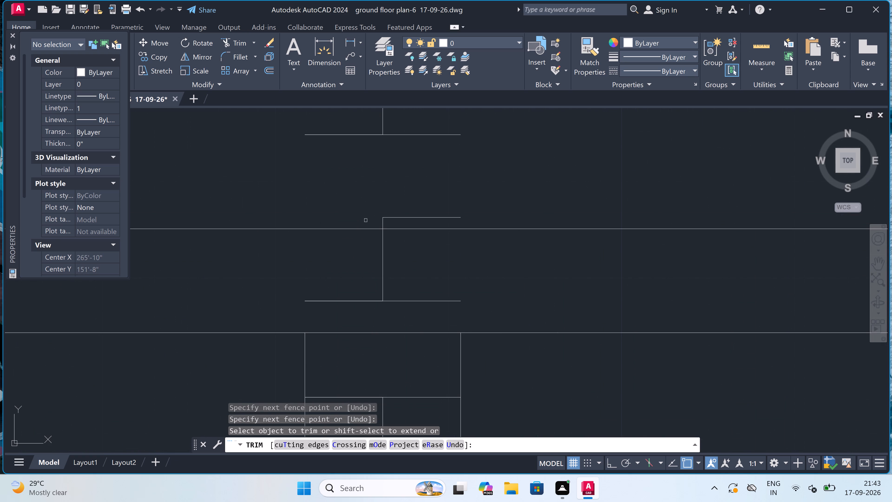
pyautogui.click(374, 221)
pyautogui.click(406, 223)
pyautogui.click(406, 223)
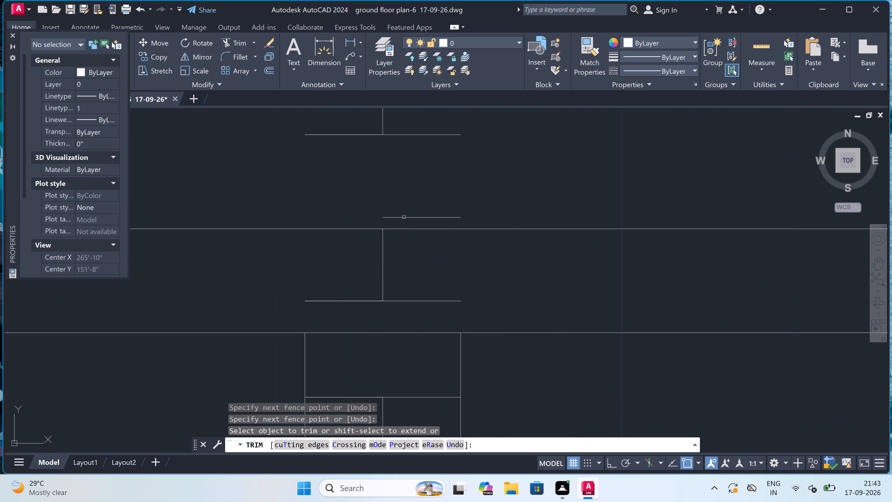
pyautogui.click(404, 215)
pyautogui.doubleClick(403, 220)
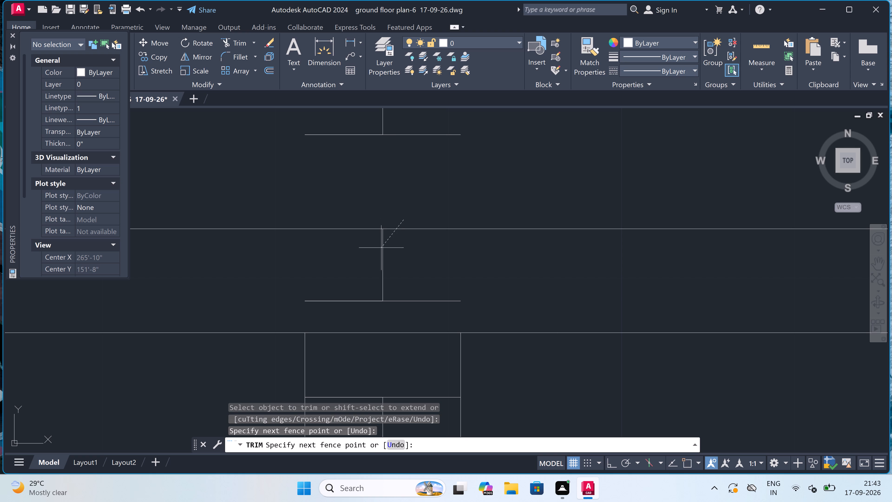
pyautogui.click(445, 185)
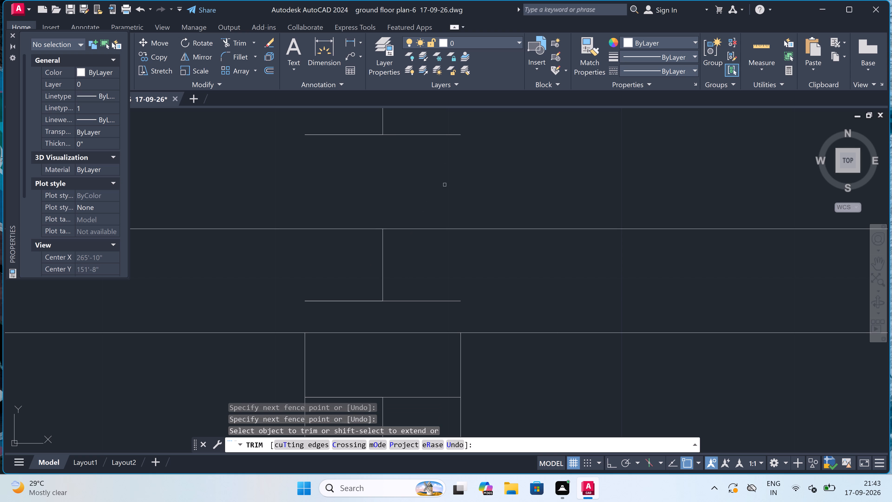
pyautogui.click(367, 267)
pyautogui.click(408, 265)
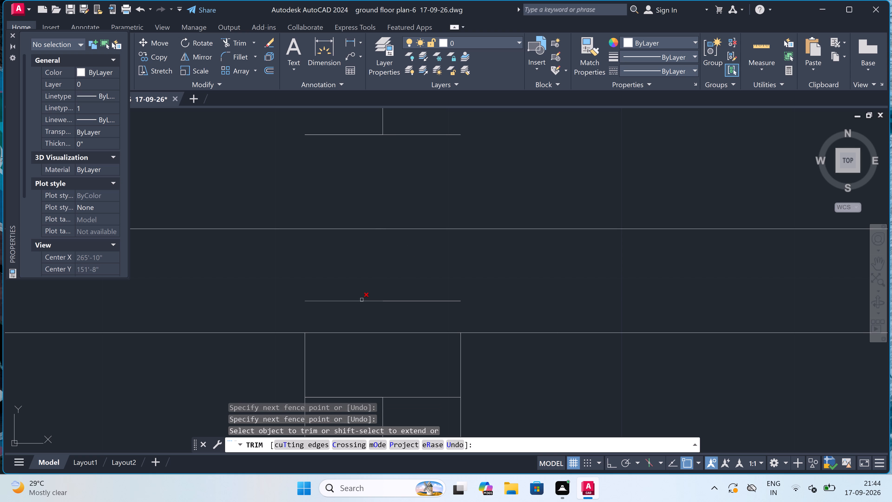
pyautogui.doubleClick(362, 300)
pyautogui.moveTo(380, 301); pyautogui.dragTo(380, 297)
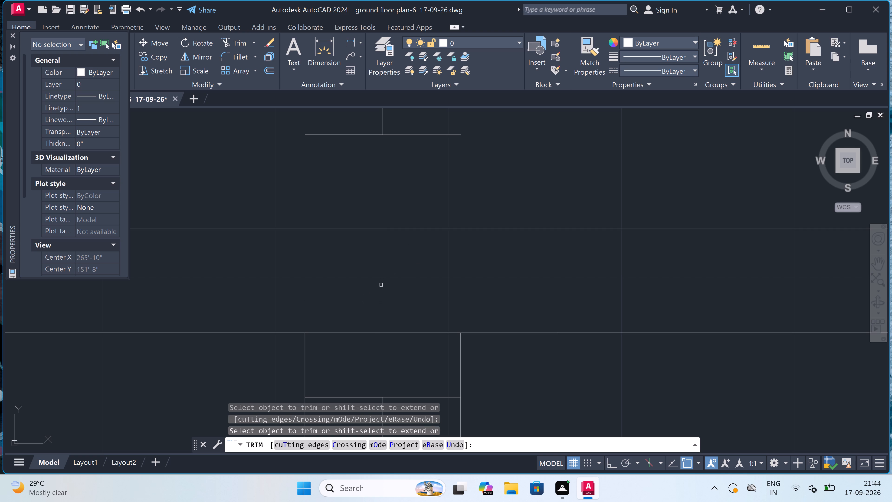
# Trim away the remaining set of brick joints standing above the roof slab over the left interior wall.
pyautogui.scroll(-4, 381, 285)
pyautogui.scroll(3, 380, 257)
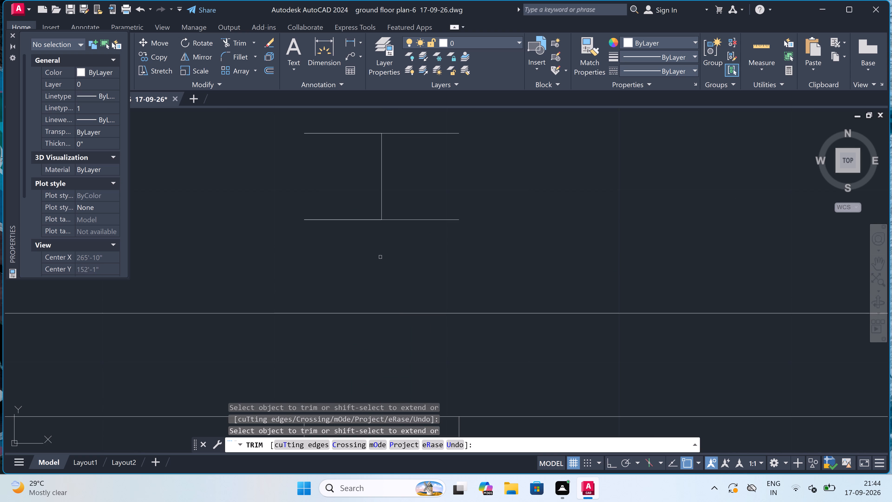
pyautogui.scroll(-2, 380, 257)
pyautogui.click(381, 257)
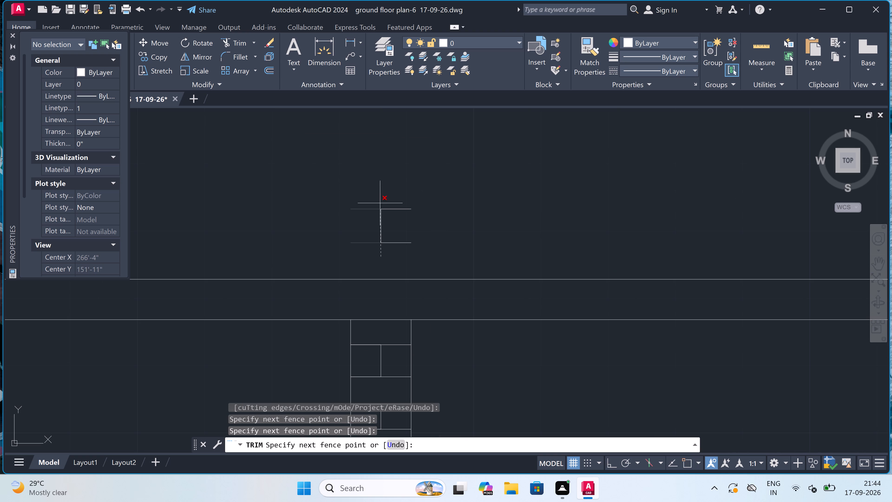
pyautogui.click(380, 202)
pyautogui.doubleClick(386, 248)
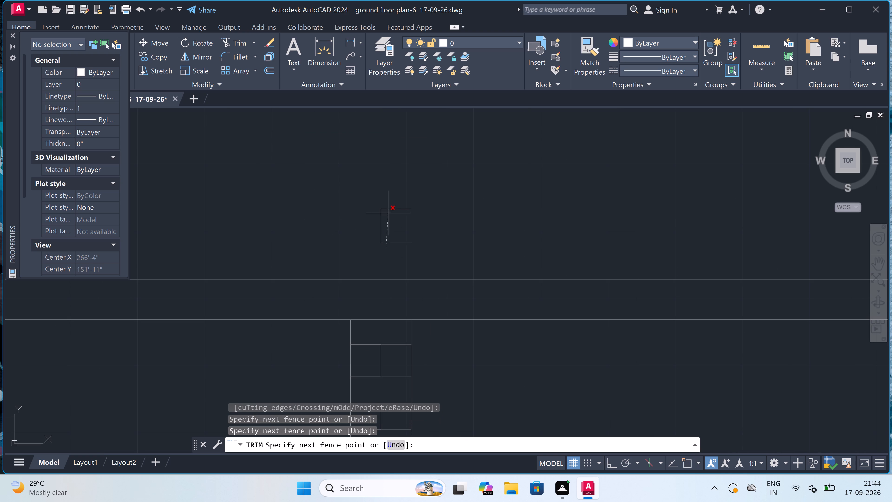
pyautogui.doubleClick(389, 202)
pyautogui.click(389, 215)
pyautogui.click(306, 237)
# Trim away the brick joints lying within the roof slab above SECTION-AA's left exterior wall.
pyautogui.scroll(-3, 403, 196)
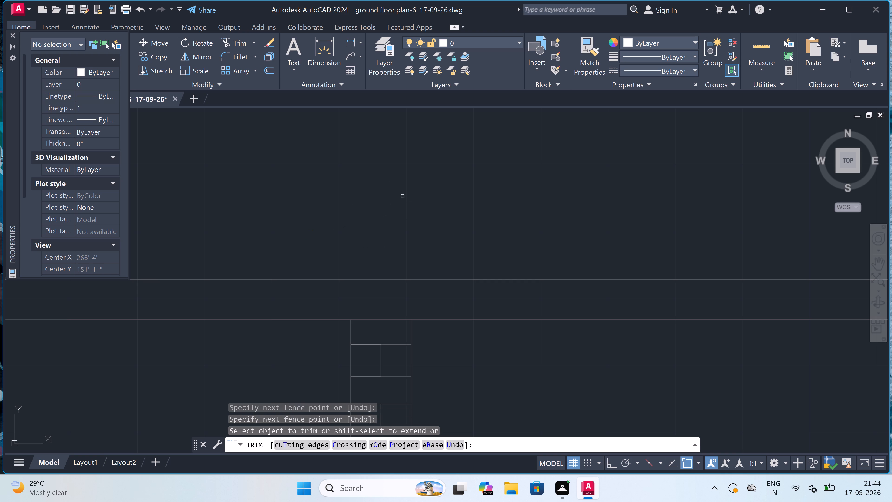
pyautogui.scroll(-3, 403, 196)
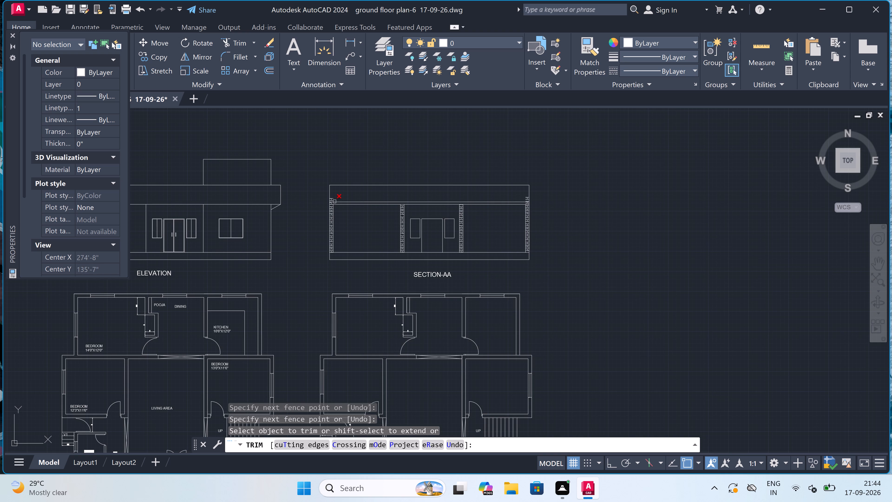
pyautogui.scroll(4, 327, 196)
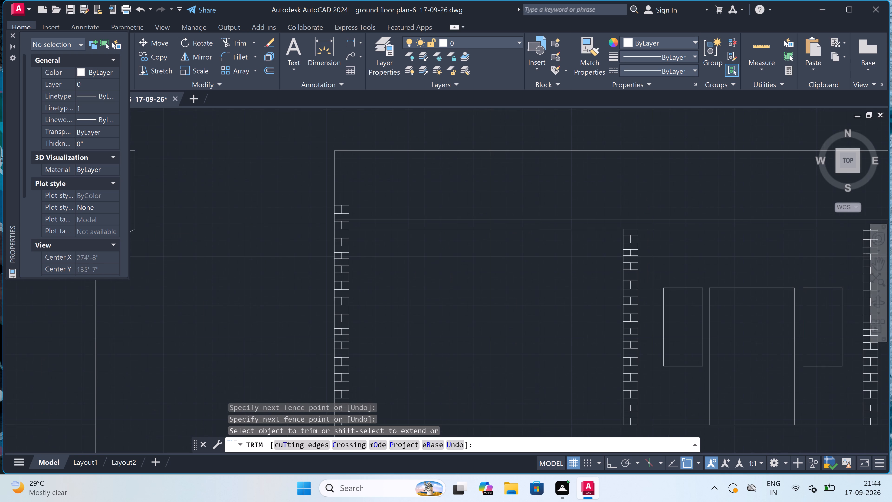
pyautogui.scroll(4, 341, 211)
pyautogui.scroll(-2, 338, 254)
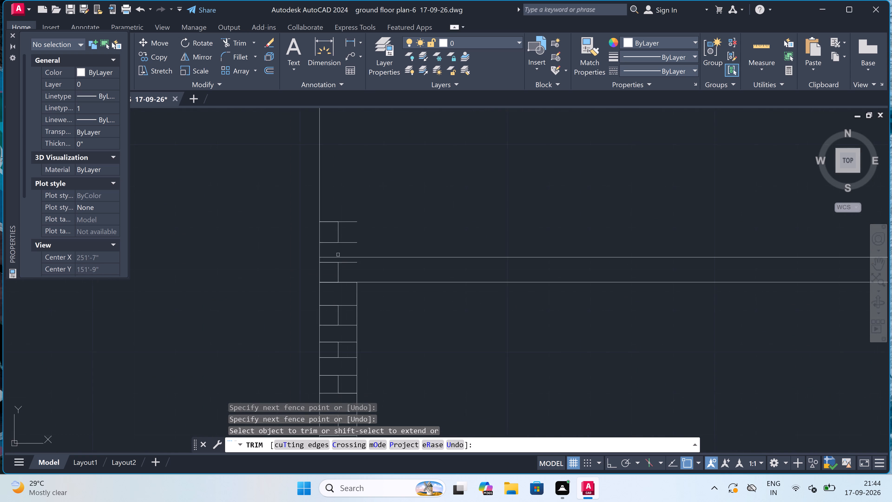
pyautogui.scroll(2, 337, 267)
pyautogui.click(335, 267)
pyautogui.click(342, 264)
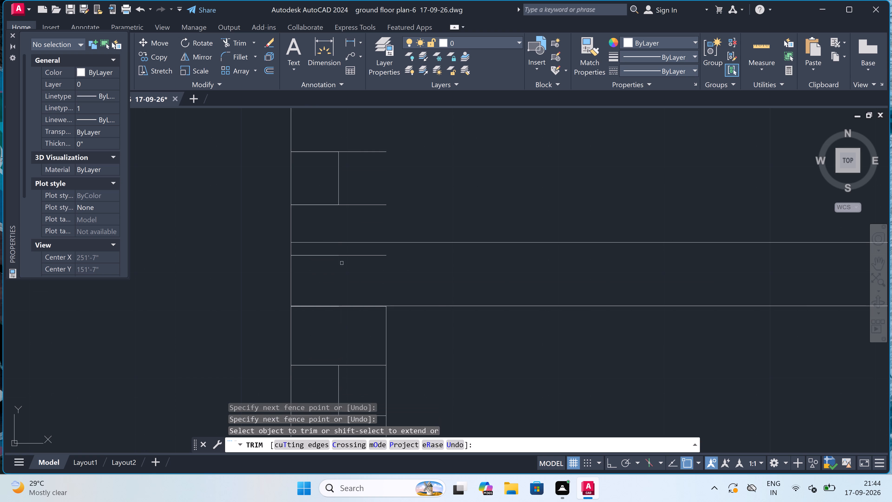
pyautogui.click(341, 262)
pyautogui.moveTo(341, 248); pyautogui.dragTo(341, 244)
pyautogui.click(332, 251)
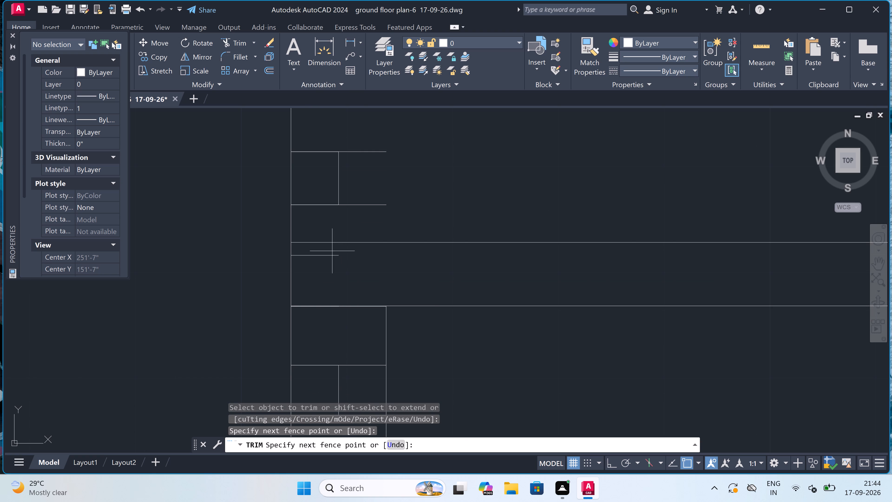
pyautogui.click(340, 251)
pyautogui.click(328, 257)
# Trim away the remaining brick joints above the roof slab at the left exterior wall, keeping the outer wall line.
pyautogui.scroll(-2, 328, 257)
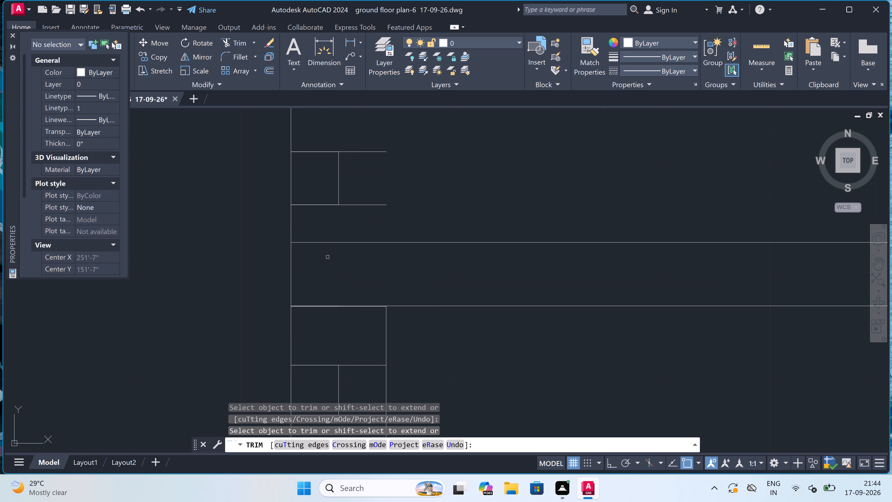
pyautogui.scroll(3, 319, 232)
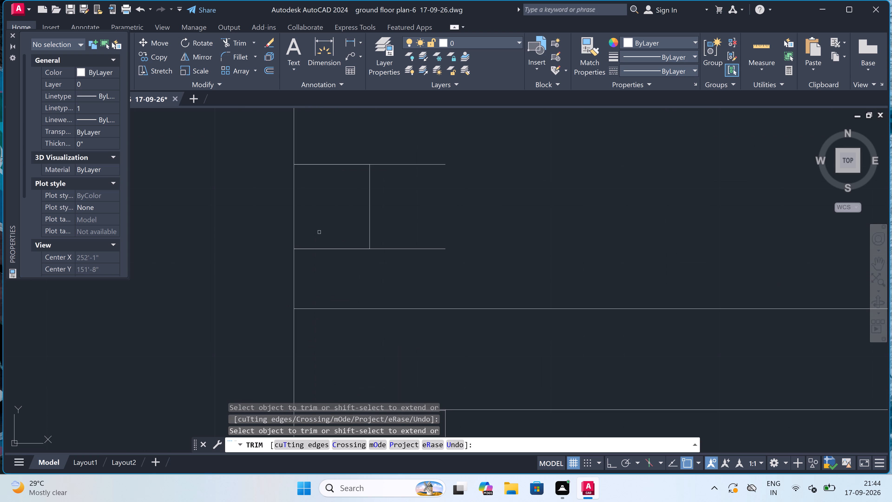
pyautogui.moveTo(321, 259); pyautogui.dragTo(322, 253)
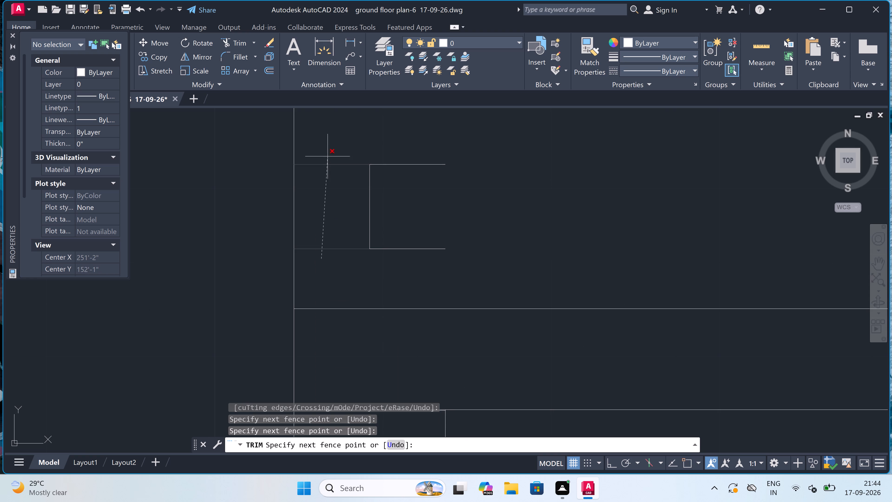
pyautogui.click(324, 148)
pyautogui.moveTo(330, 166); pyautogui.dragTo(332, 166)
pyautogui.moveTo(395, 202); pyautogui.dragTo(398, 202)
pyautogui.click(403, 267)
pyautogui.click(403, 265)
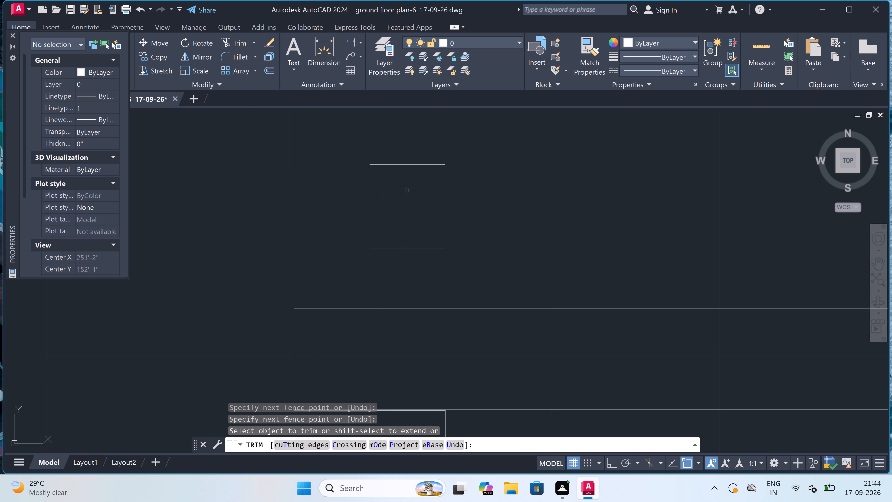
pyautogui.moveTo(403, 150); pyautogui.dragTo(403, 152)
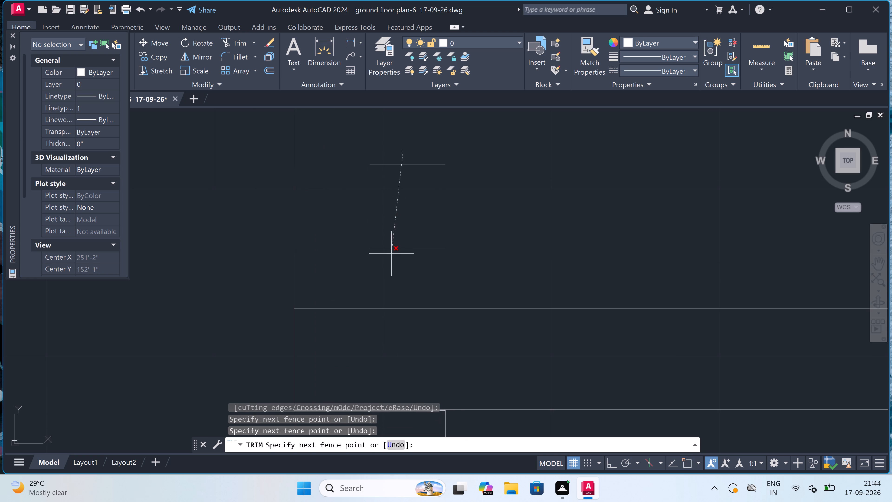
pyautogui.click(392, 262)
# Trim away the brick joints that run into the roof slab above SECTION-AA's right exterior wall.
pyautogui.scroll(-8, 387, 249)
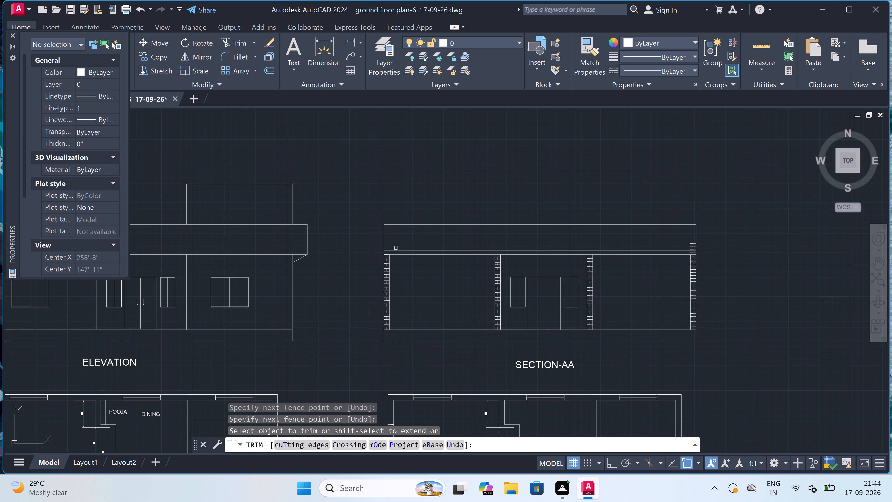
pyautogui.scroll(4, 712, 241)
pyautogui.scroll(1, 579, 295)
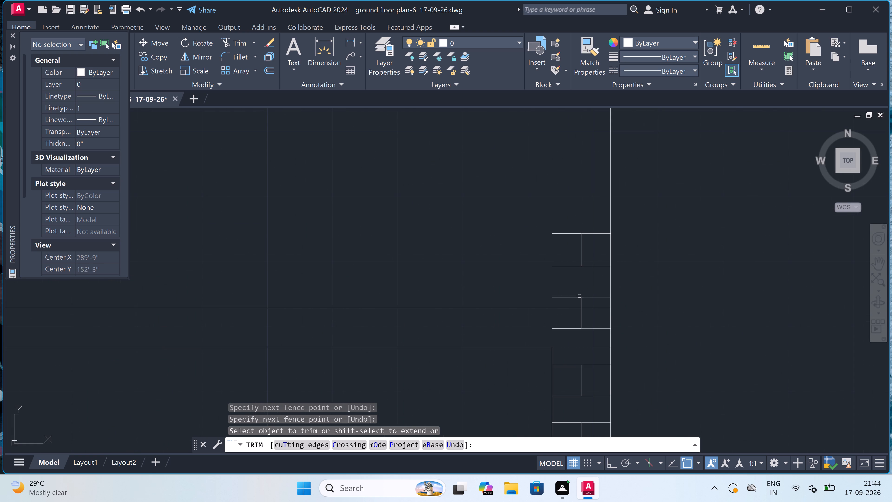
pyautogui.click(580, 298)
pyautogui.doubleClick(580, 298)
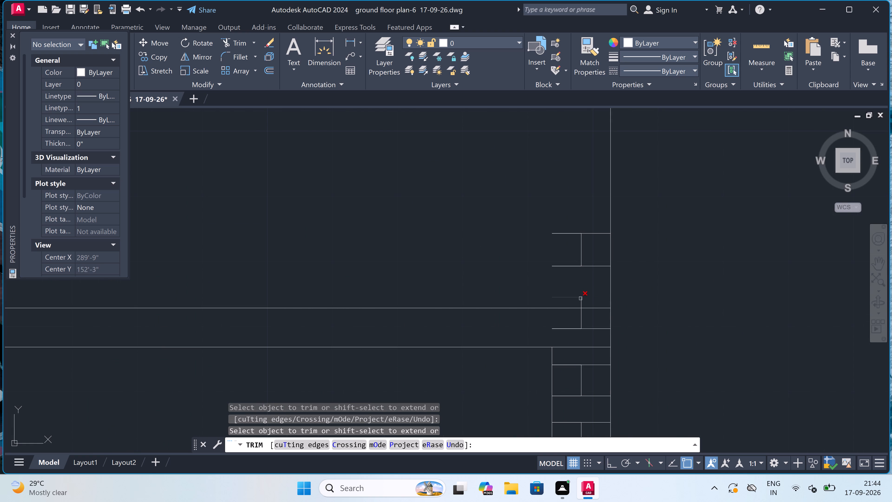
pyautogui.scroll(1, 580, 298)
pyautogui.click(580, 298)
pyautogui.click(580, 299)
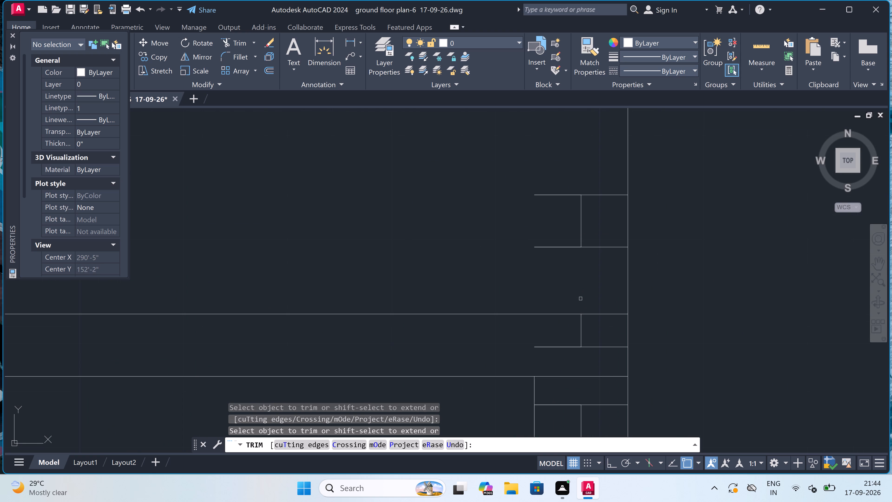
pyautogui.click(580, 347)
pyautogui.click(580, 347)
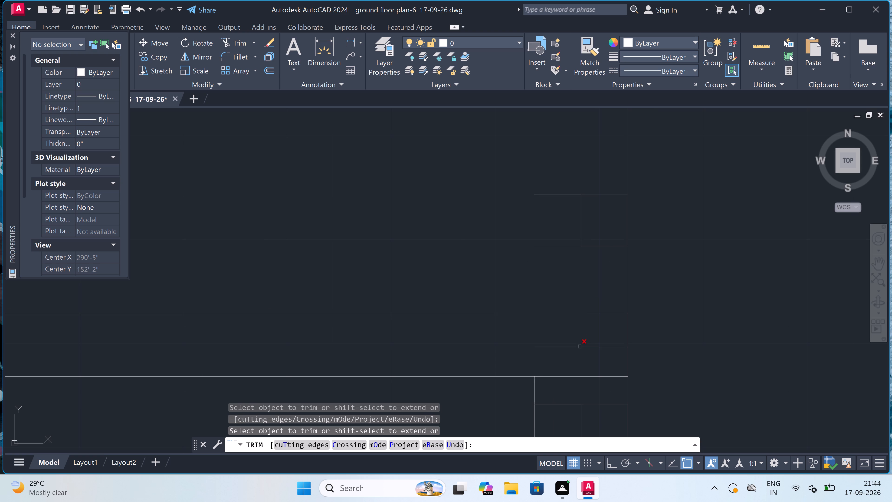
pyautogui.click(580, 347)
pyautogui.click(580, 347)
pyautogui.click(579, 345)
# Trim away the last brick joints above the roof slab at the right exterior wall and finish trimming.
pyautogui.scroll(-3, 579, 345)
pyautogui.scroll(3, 576, 323)
pyautogui.click(576, 323)
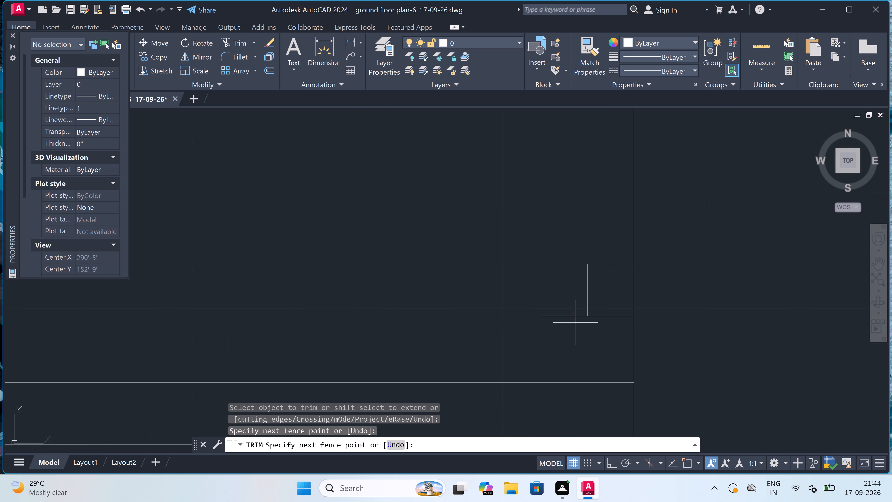
pyautogui.moveTo(590, 251); pyautogui.dragTo(598, 248)
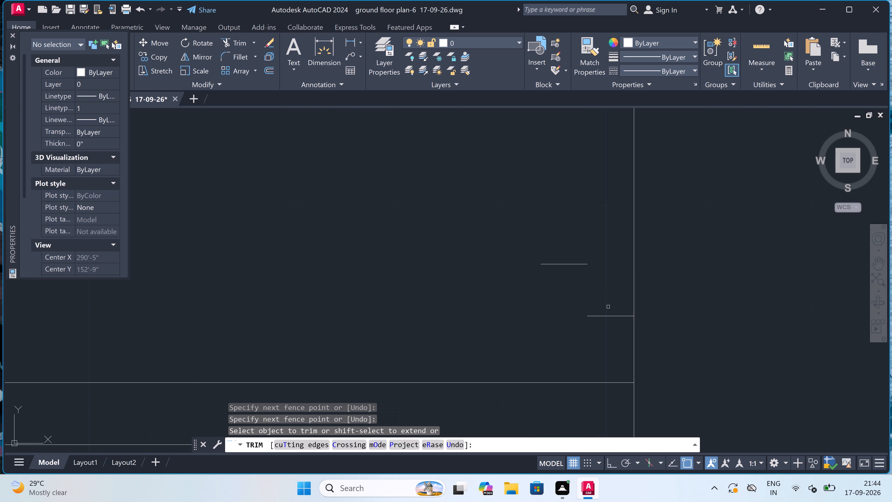
pyautogui.click(615, 318)
pyautogui.click(618, 306)
pyautogui.moveTo(576, 238); pyautogui.dragTo(574, 244)
pyautogui.click(560, 301)
pyautogui.click(567, 233)
pyautogui.press('Escape')
pyautogui.scroll(-2, 569, 217)
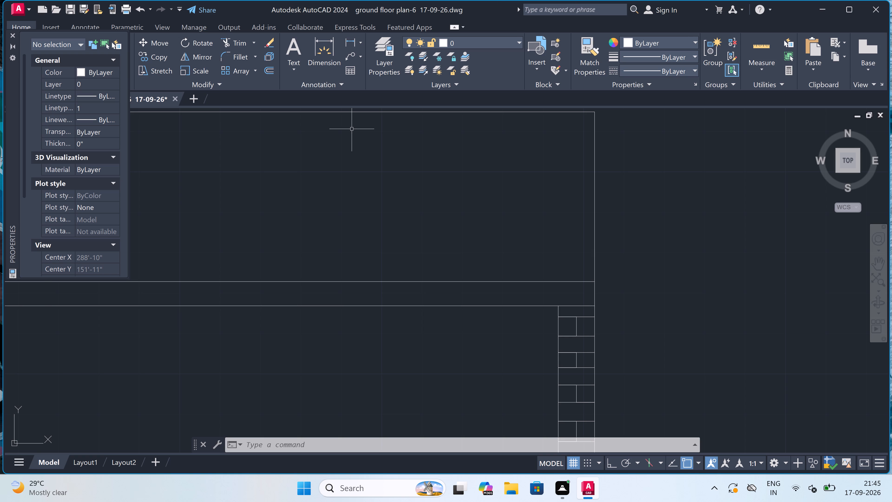
# Draw an inner frame rectangle just inside the outline of SECTION-AA's central door opening, ending slightly above the floor line.
pyautogui.scroll(-5, 507, 249)
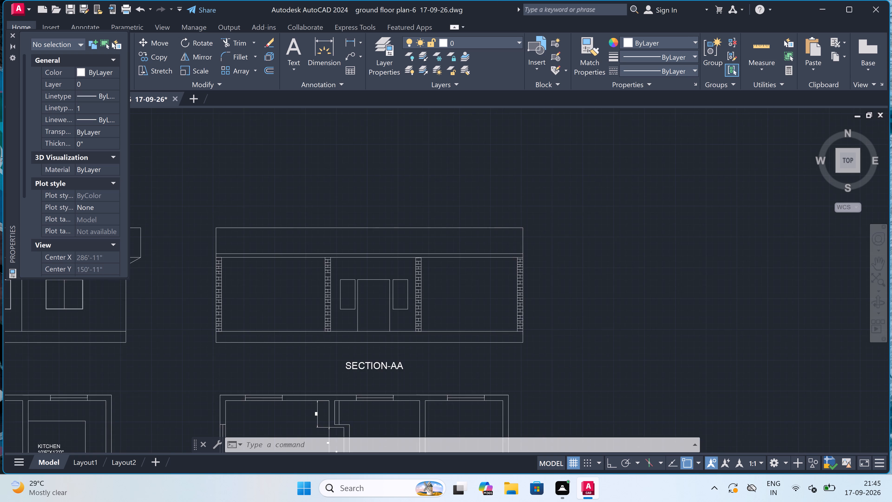
pyautogui.scroll(2, 446, 281)
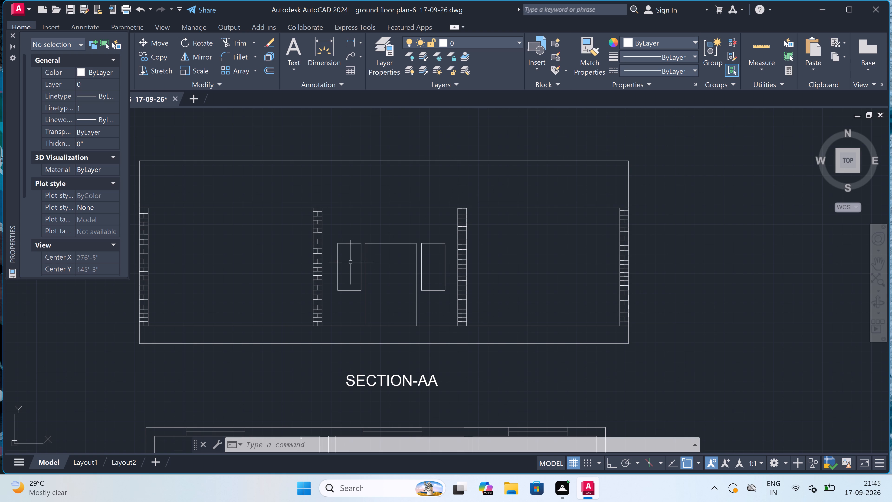
pyautogui.press('r')
pyautogui.press('e')
pyautogui.press('c')
pyautogui.press('space')
pyautogui.scroll(3, 371, 245)
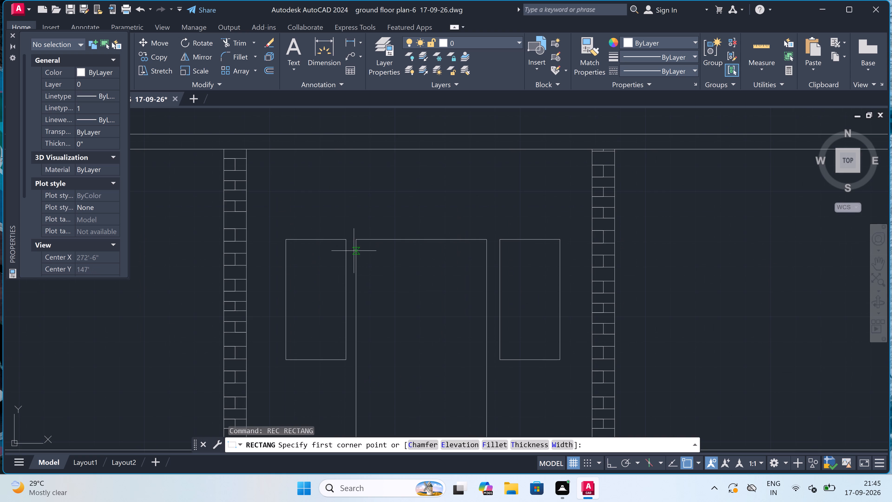
pyautogui.scroll(5, 364, 240)
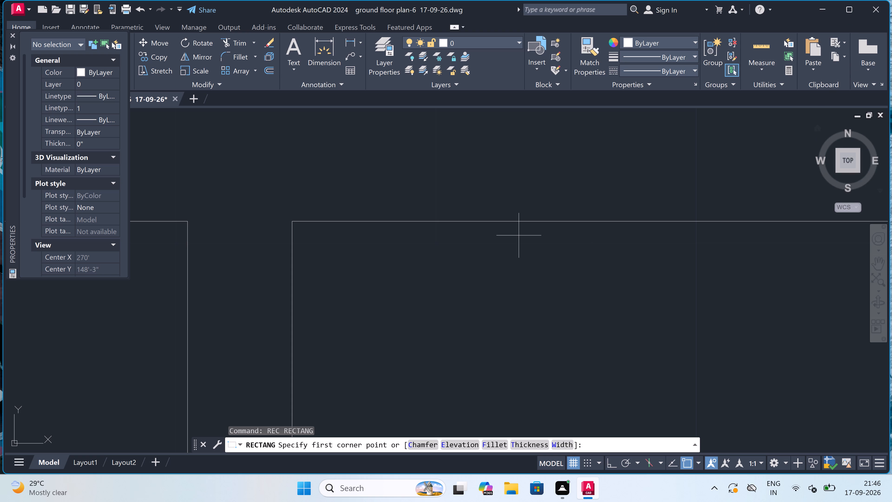
pyautogui.scroll(-7, 519, 237)
pyautogui.scroll(4, 515, 238)
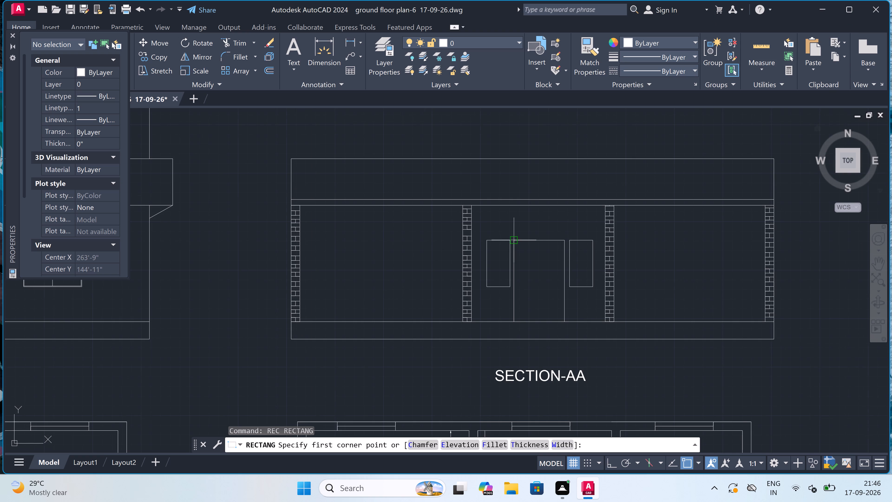
pyautogui.scroll(3, 526, 262)
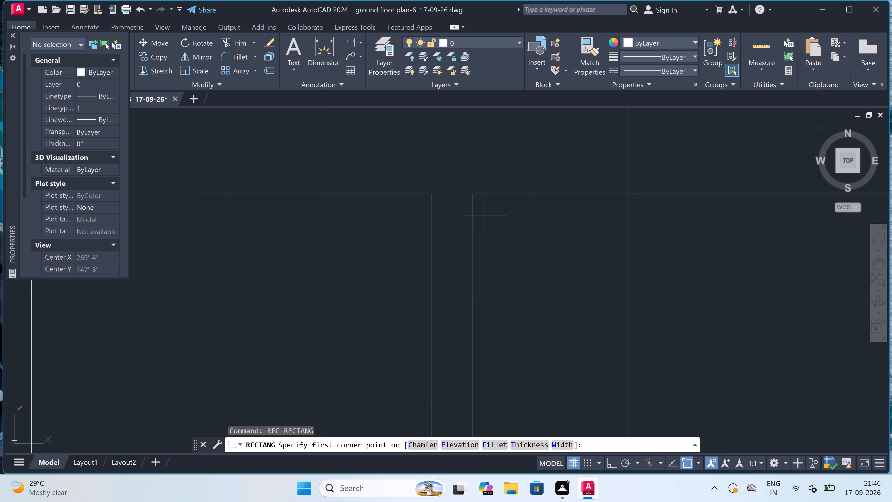
pyautogui.scroll(1, 485, 215)
pyautogui.moveTo(488, 207); pyautogui.dragTo(487, 212)
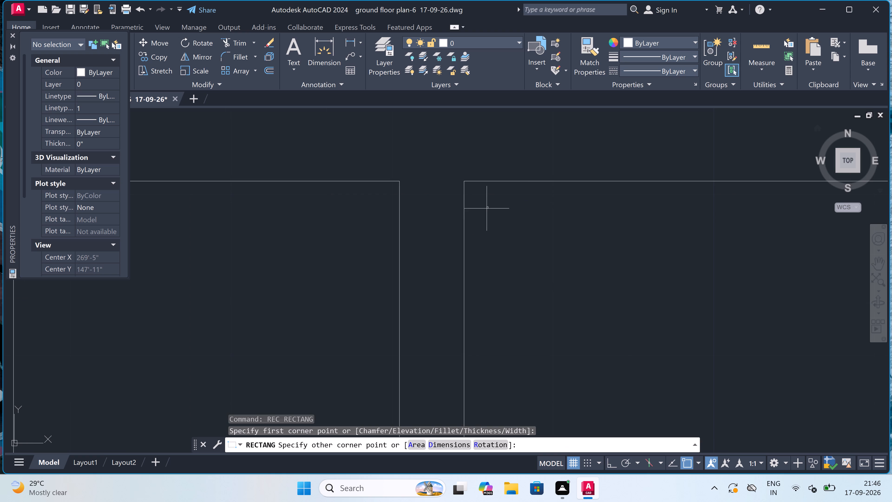
pyautogui.scroll(-5, 615, 313)
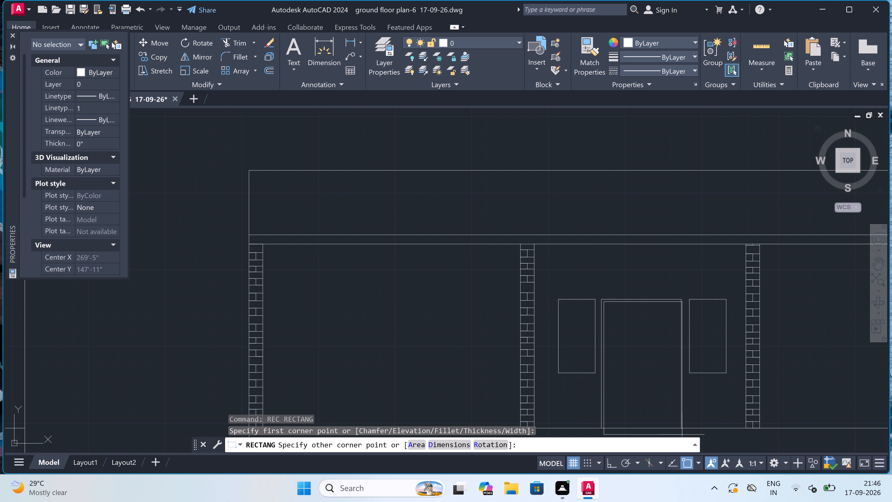
pyautogui.scroll(-2, 681, 412)
pyautogui.scroll(3, 679, 419)
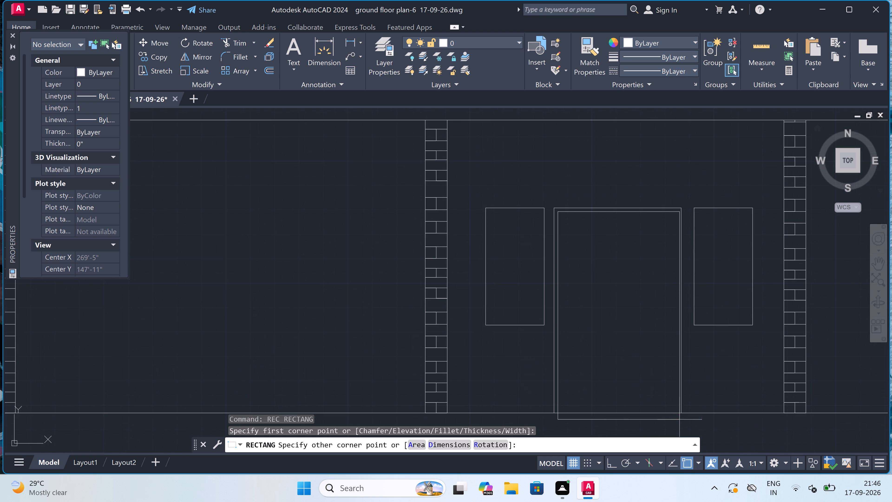
pyautogui.scroll(2, 674, 415)
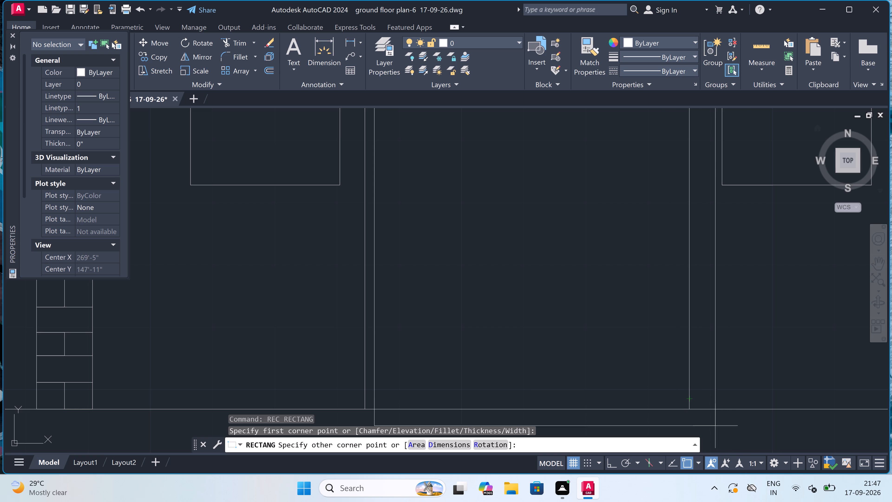
pyautogui.scroll(1, 668, 380)
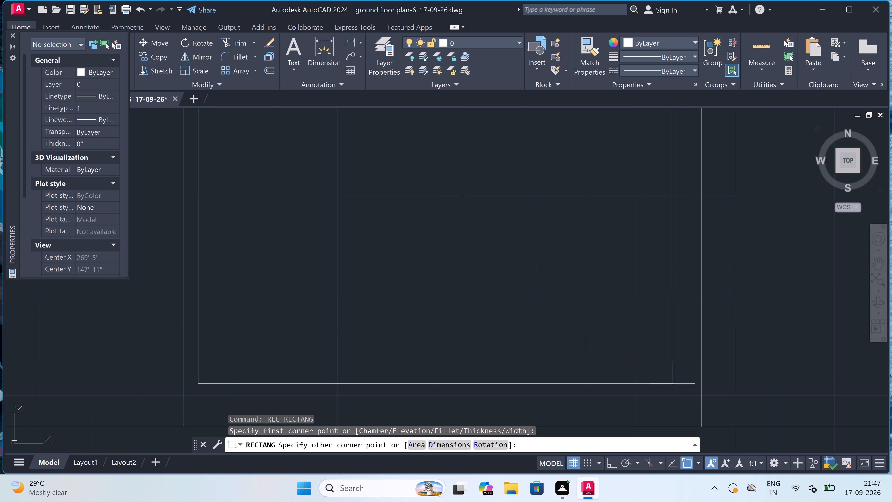
pyautogui.click(688, 416)
# Draw an inner frame rectangle with a narrow margin inside the window outline to the right of SECTION-AA's door.
pyautogui.scroll(-4, 591, 394)
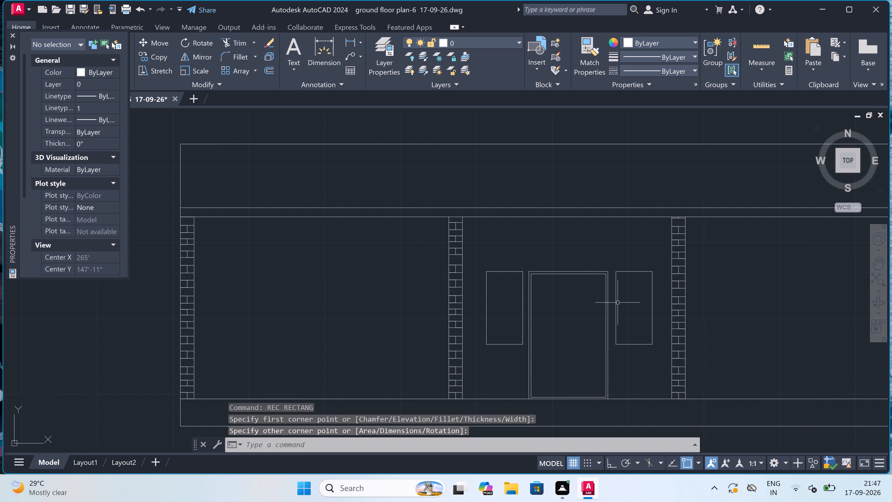
pyautogui.press('space')
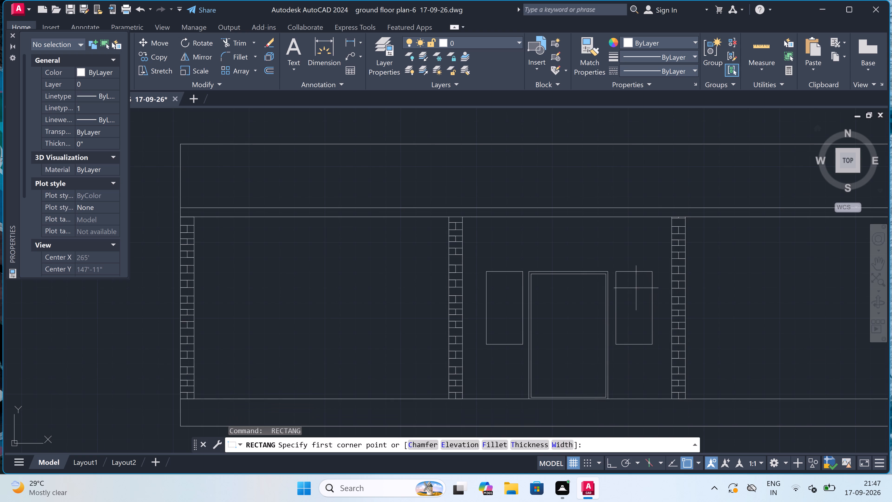
pyautogui.scroll(4, 631, 283)
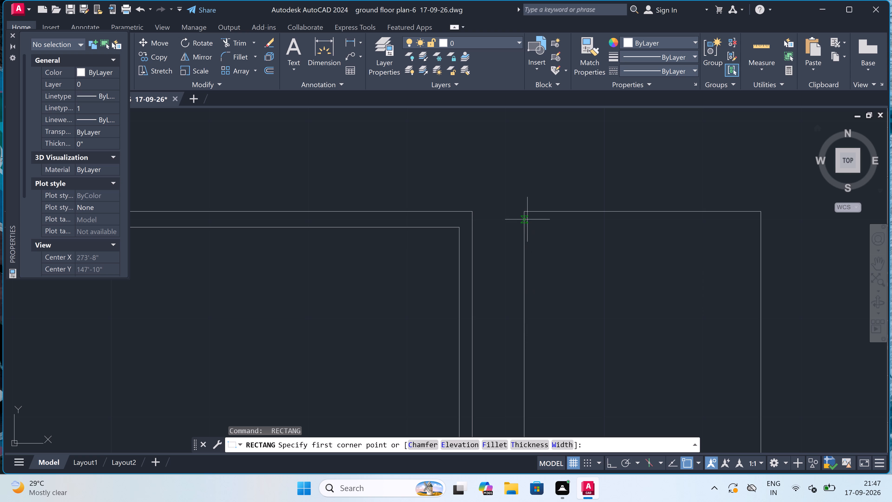
pyautogui.scroll(2, 530, 215)
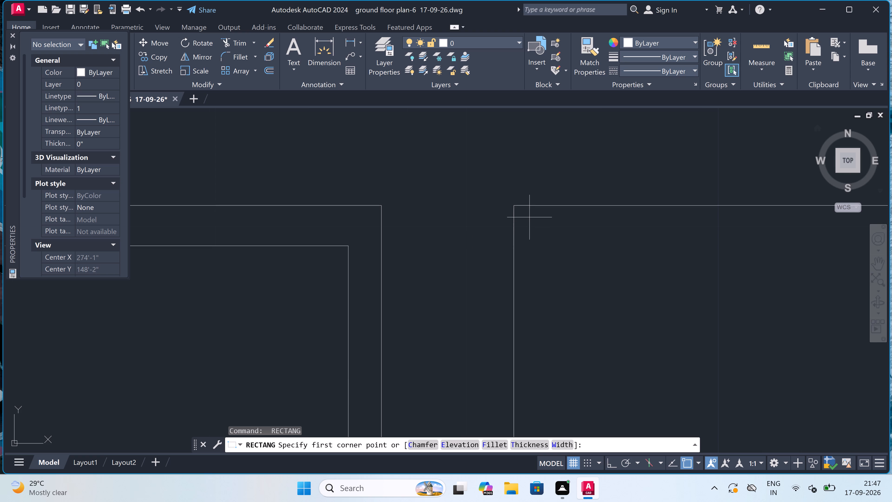
pyautogui.doubleClick(528, 217)
pyautogui.scroll(-5, 570, 301)
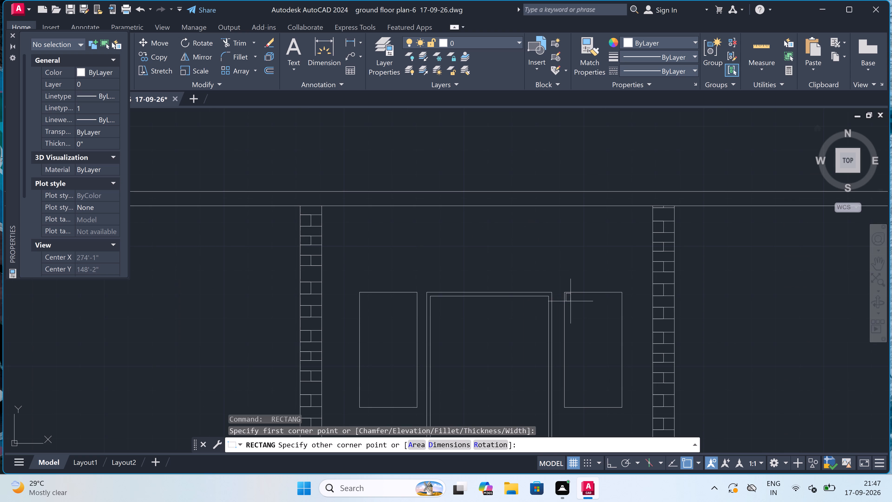
pyautogui.scroll(2, 615, 390)
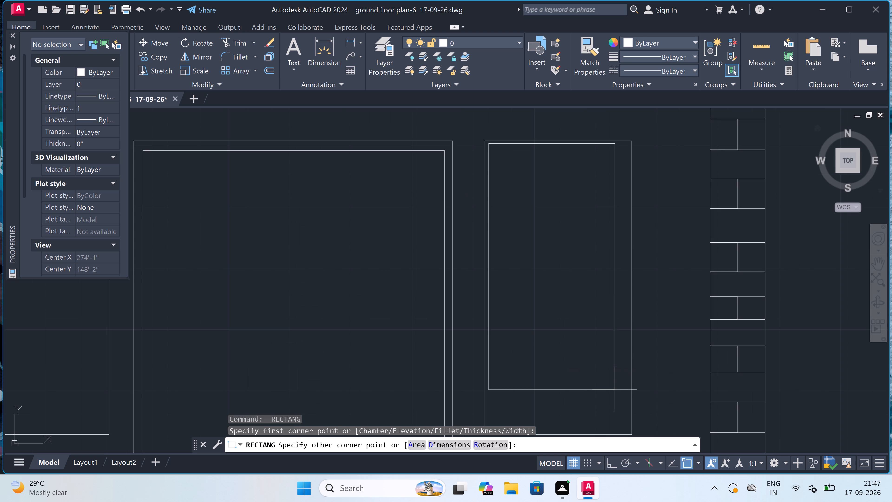
pyautogui.scroll(-1, 616, 393)
pyautogui.scroll(1, 617, 403)
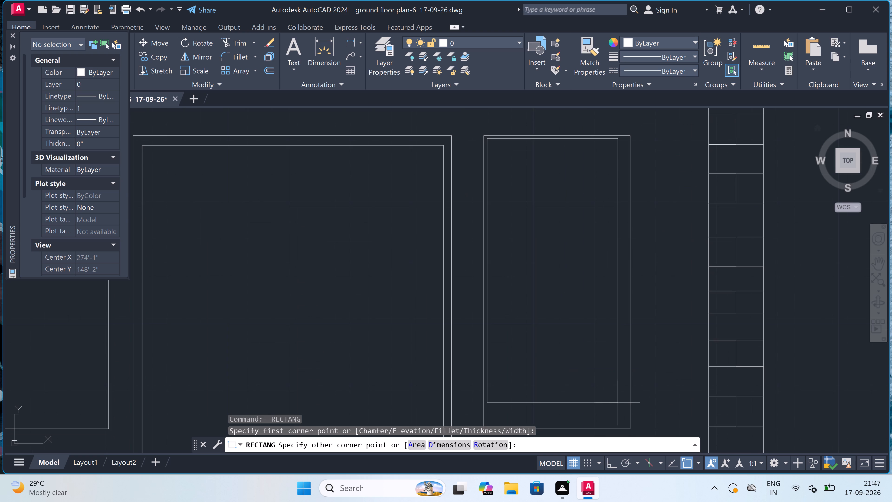
pyautogui.scroll(-2, 622, 410)
pyautogui.scroll(4, 624, 415)
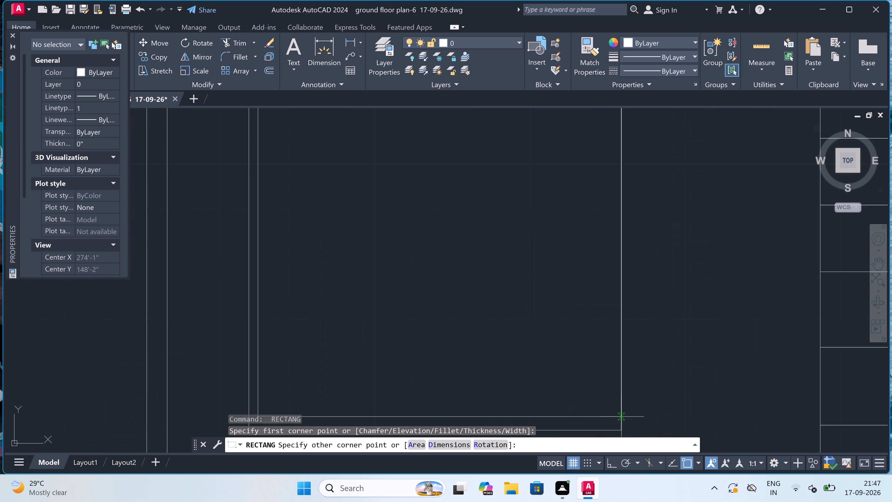
pyautogui.scroll(2, 618, 420)
pyautogui.scroll(-3, 618, 420)
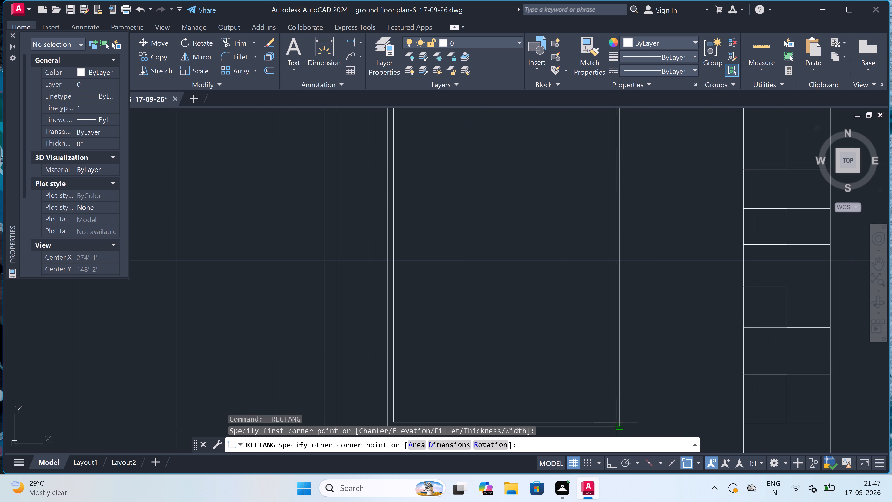
pyautogui.scroll(3, 615, 422)
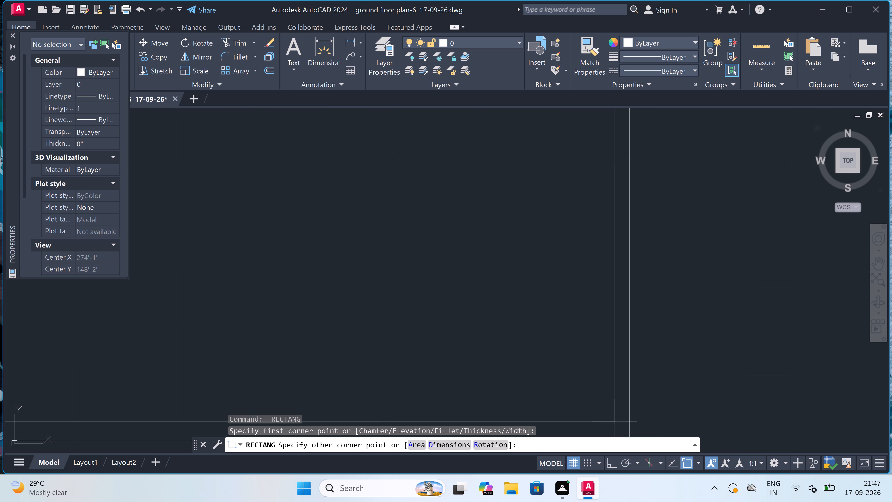
pyautogui.click(607, 426)
# Draw an inner frame rectangle with a narrow margin inside the window outline to the left of SECTION-AA's door.
pyautogui.scroll(-4, 585, 387)
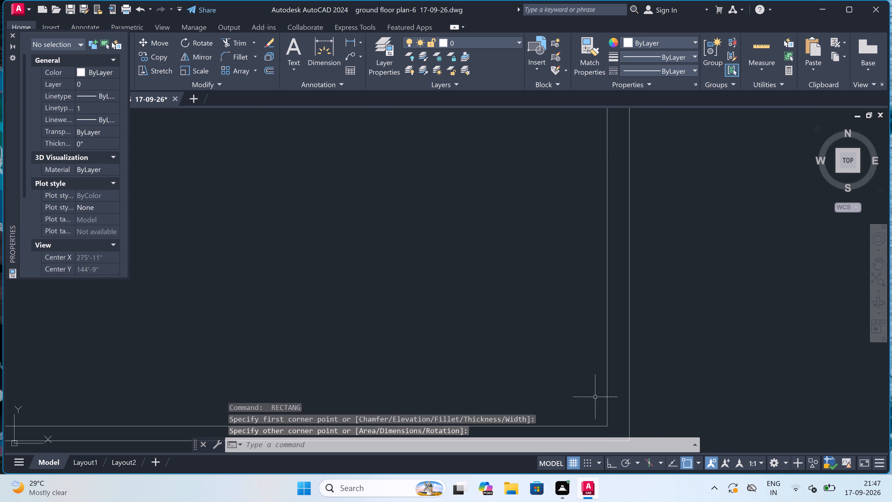
pyautogui.scroll(-2, 563, 350)
pyautogui.press('space')
pyautogui.scroll(-3, 547, 311)
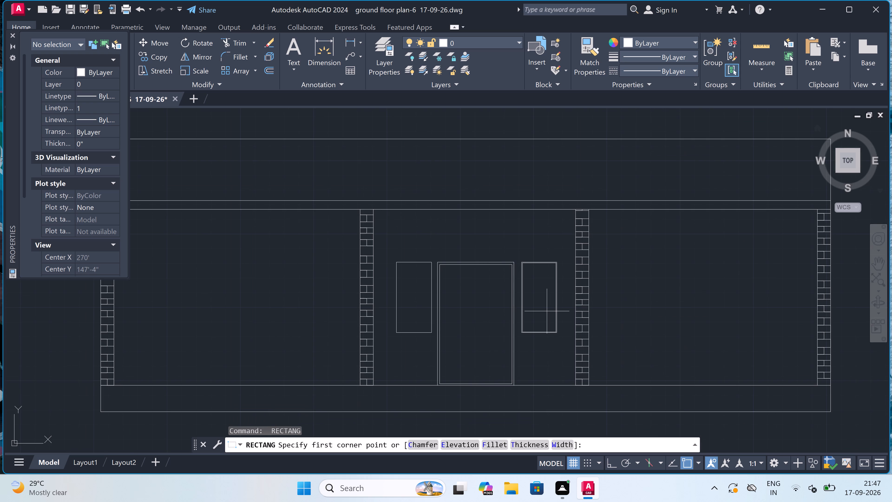
pyautogui.scroll(4, 396, 263)
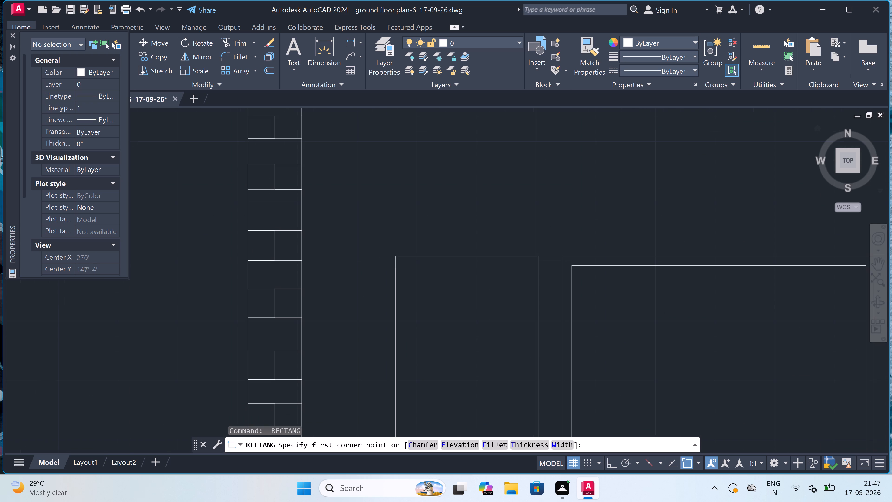
pyautogui.scroll(1, 404, 268)
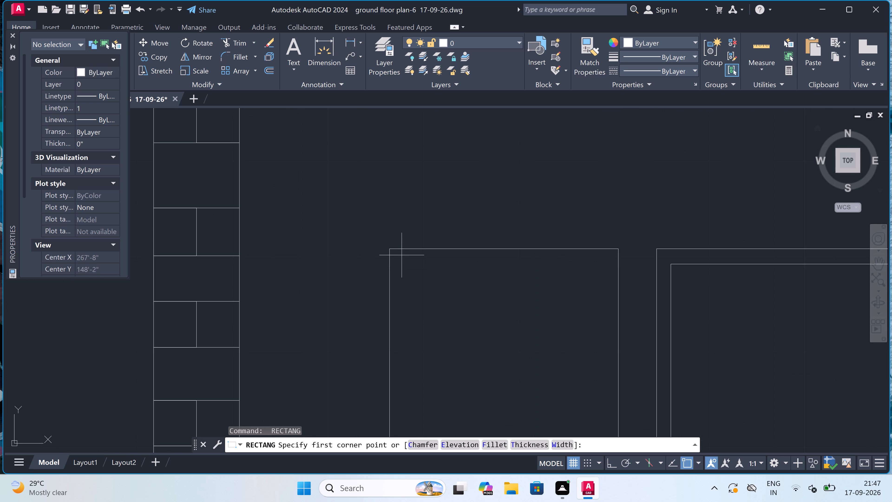
pyautogui.scroll(2, 398, 257)
pyautogui.click(395, 256)
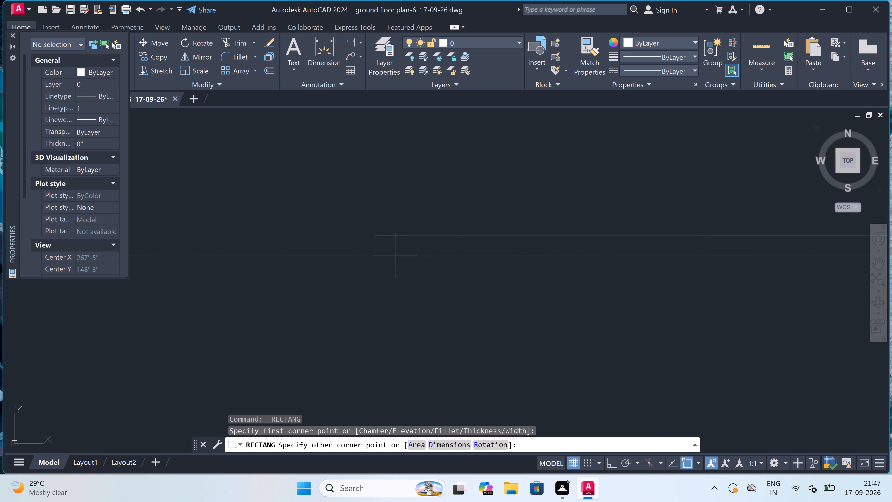
pyautogui.scroll(-7, 581, 308)
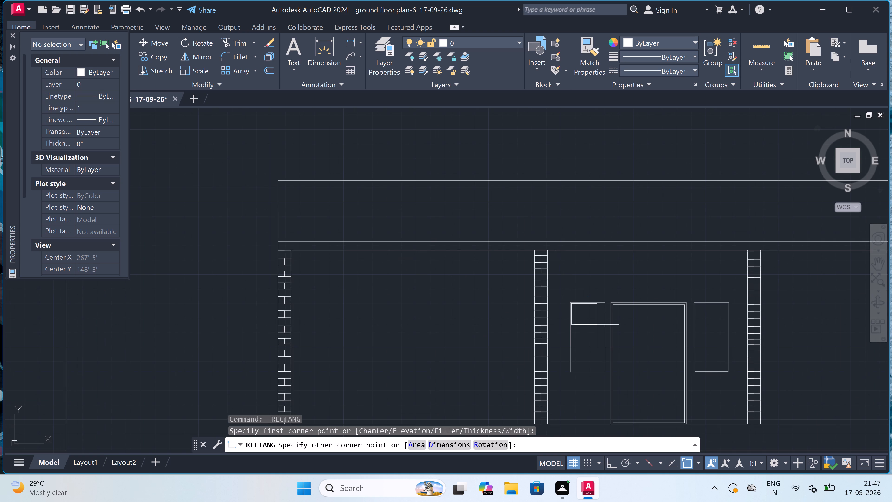
pyautogui.scroll(4, 606, 370)
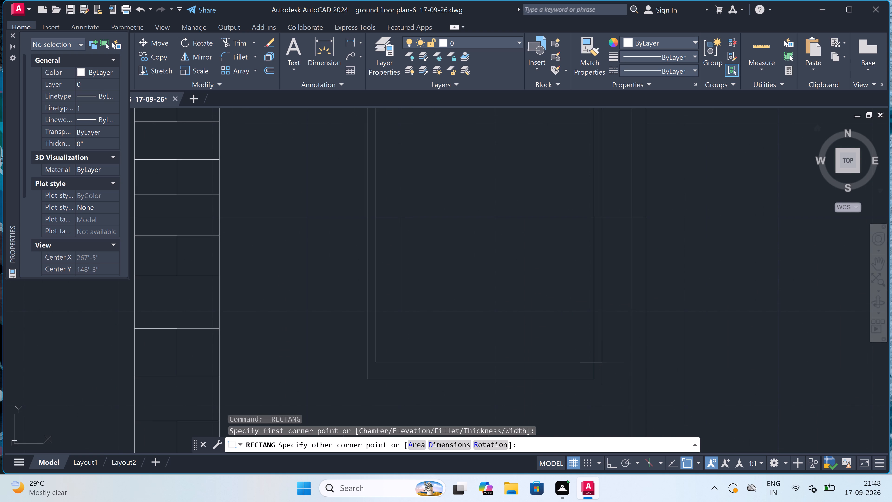
pyautogui.scroll(2, 589, 376)
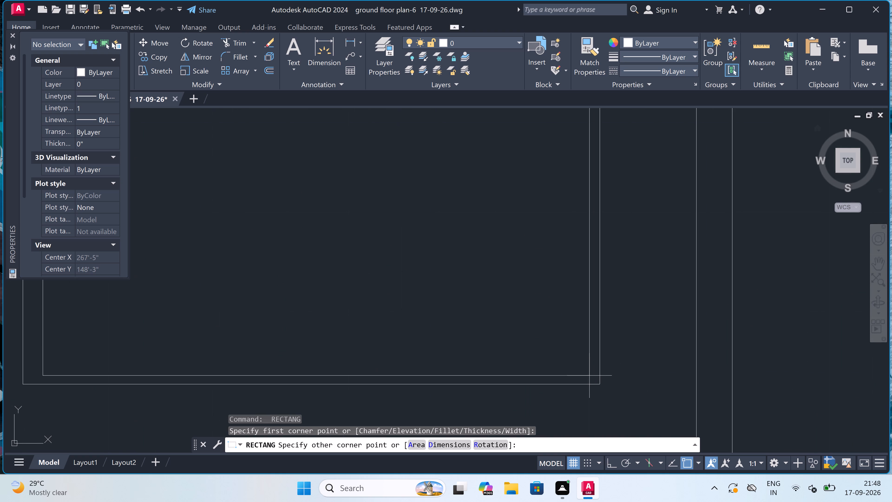
pyautogui.scroll(1, 589, 376)
pyautogui.scroll(-2, 588, 375)
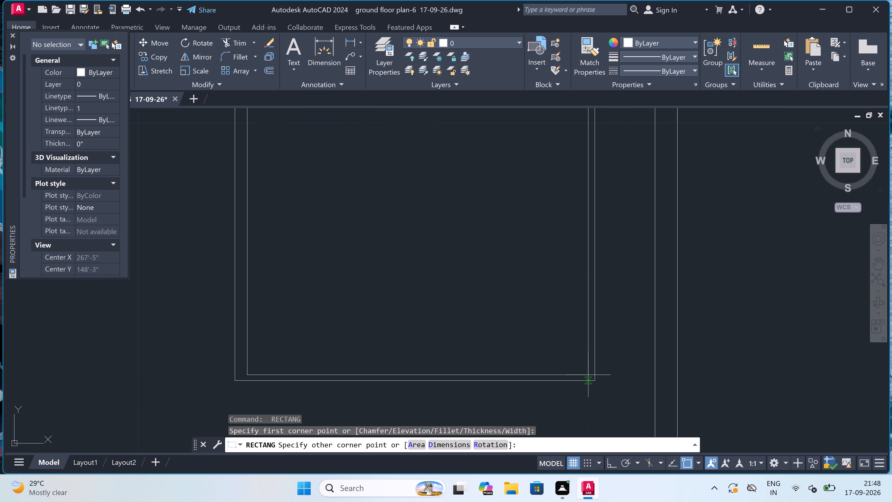
pyautogui.scroll(-3, 588, 375)
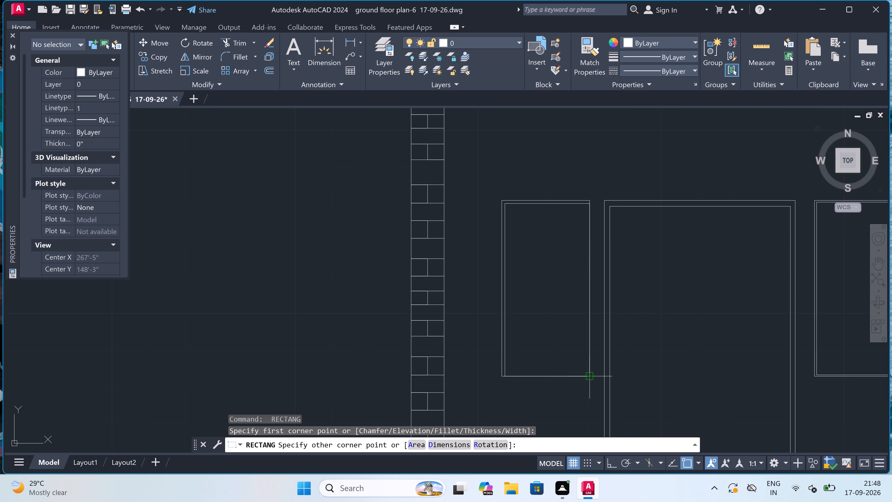
pyautogui.scroll(2, 586, 372)
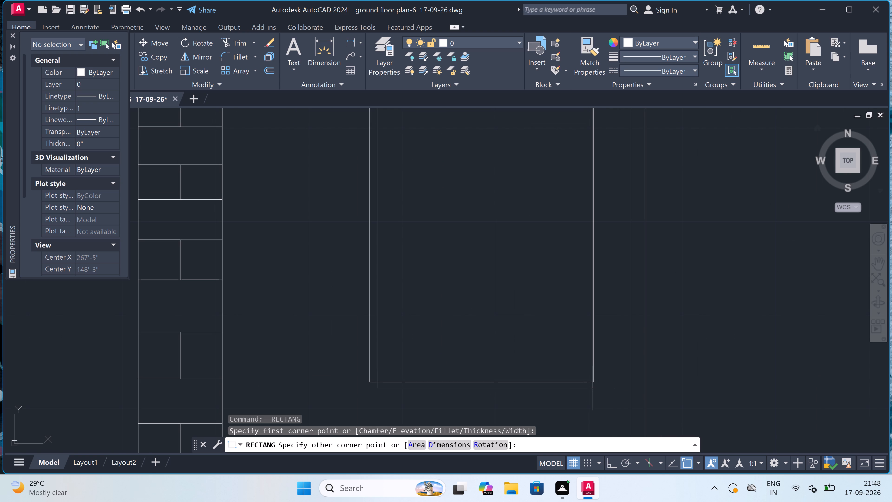
pyautogui.scroll(3, 590, 373)
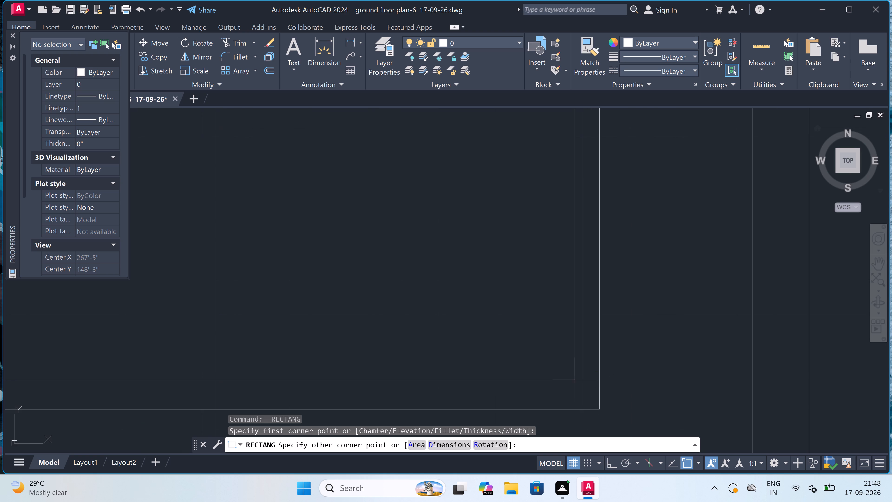
pyautogui.moveTo(573, 385); pyautogui.dragTo(572, 389)
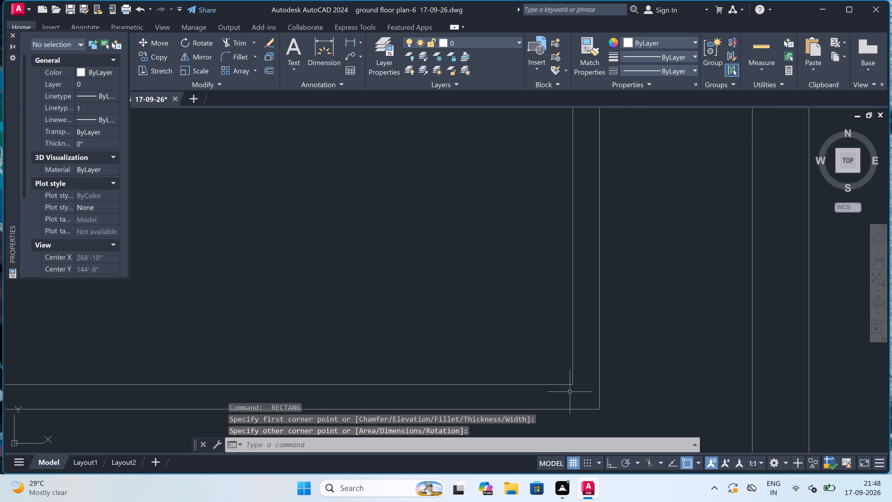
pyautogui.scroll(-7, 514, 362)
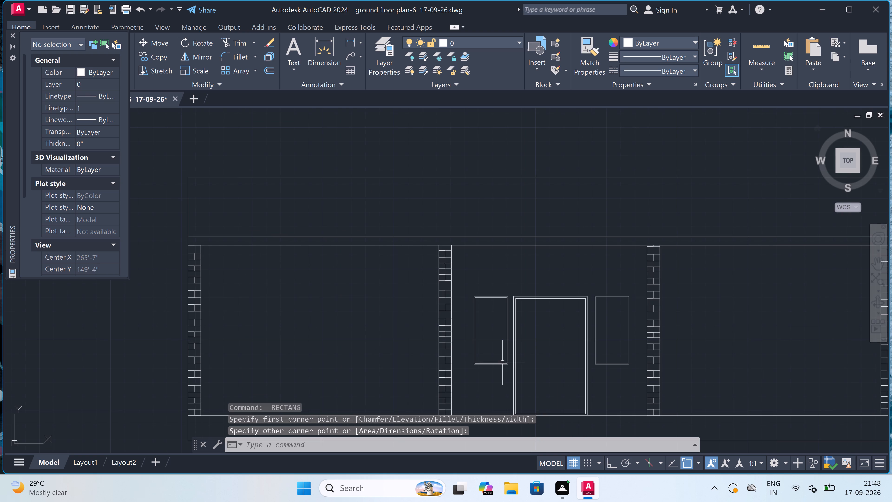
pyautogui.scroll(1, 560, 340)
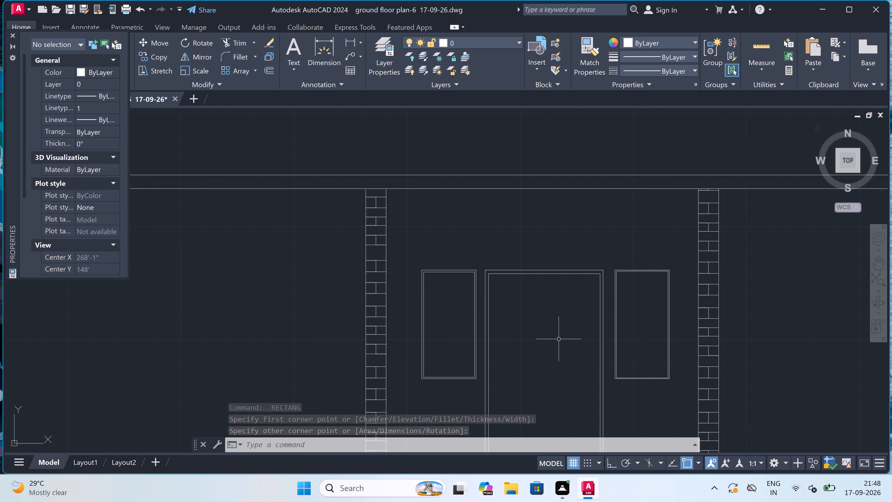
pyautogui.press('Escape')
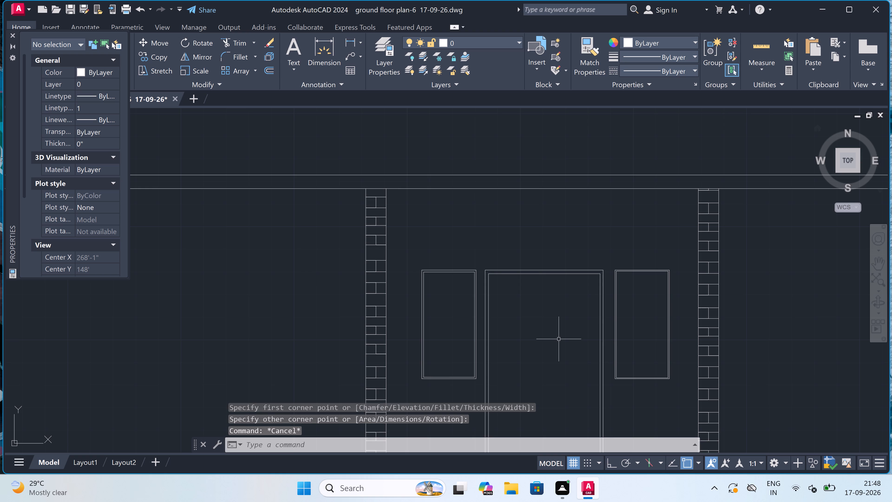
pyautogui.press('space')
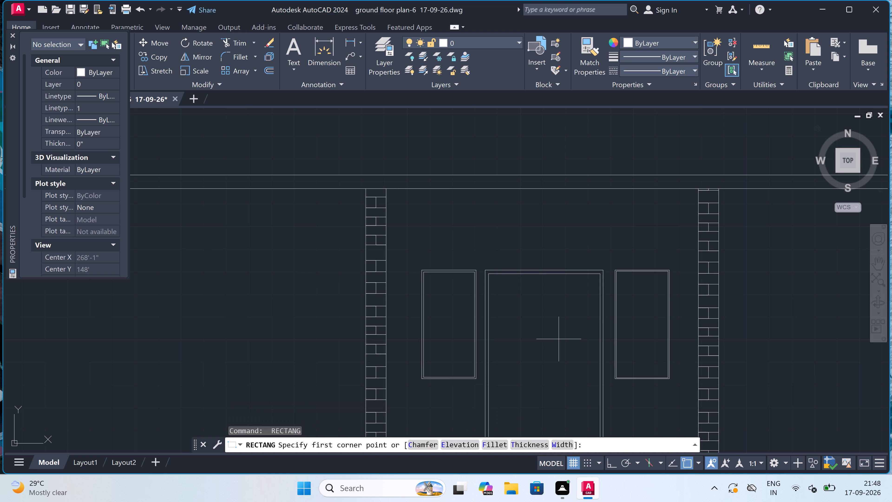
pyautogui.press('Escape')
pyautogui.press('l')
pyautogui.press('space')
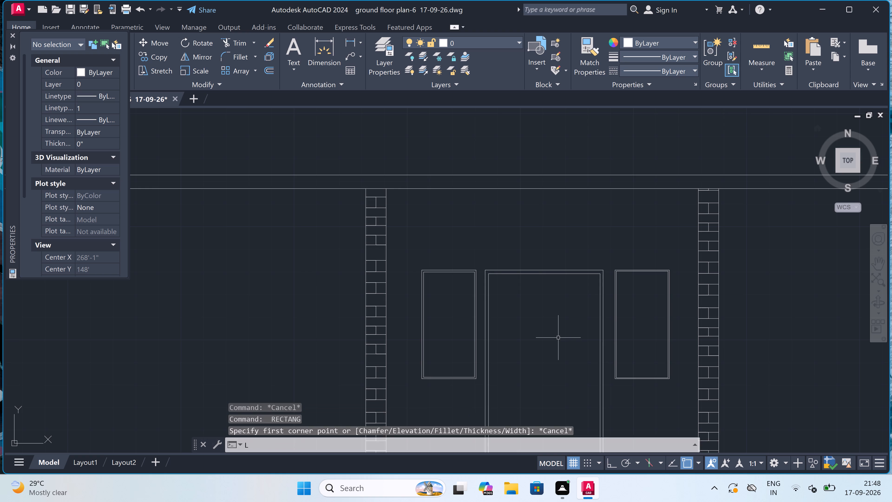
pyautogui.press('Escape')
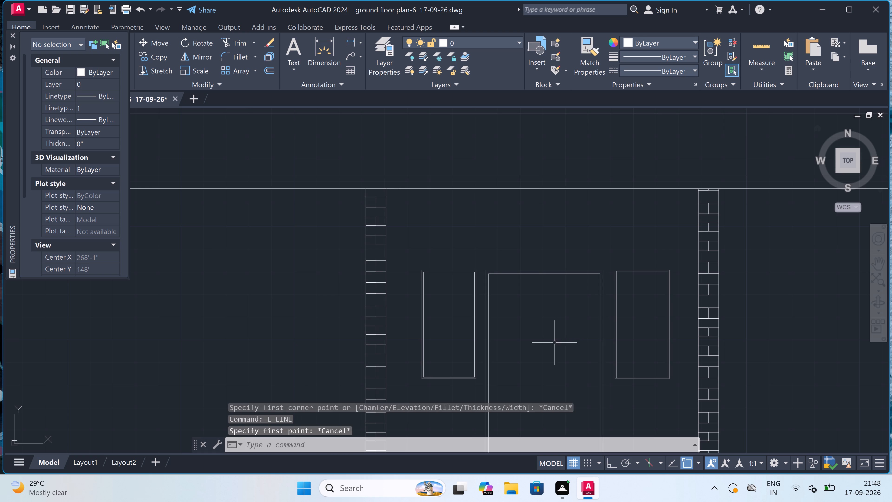
# Add the multiline text label PARAPET WALL-3'6" outside SECTION-AA, to the right of its parapet.
pyautogui.scroll(-4, 555, 309)
pyautogui.scroll(3, 555, 309)
pyautogui.scroll(-2, 555, 309)
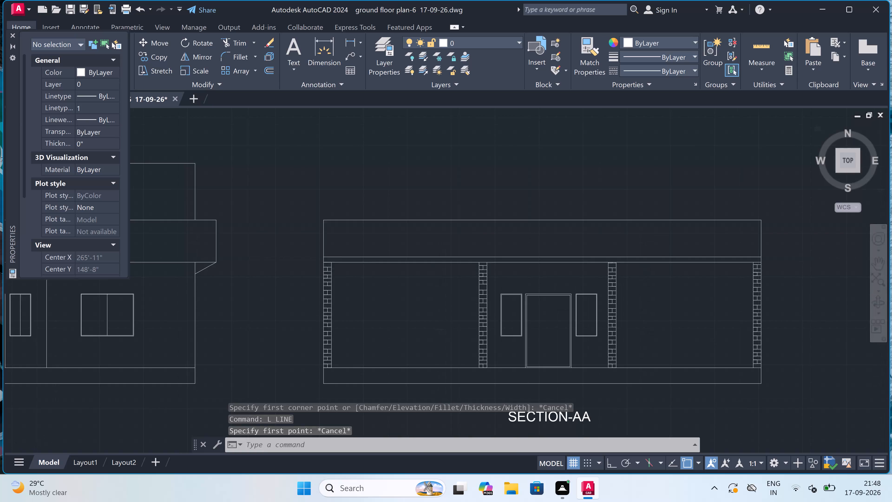
pyautogui.scroll(-1, 564, 290)
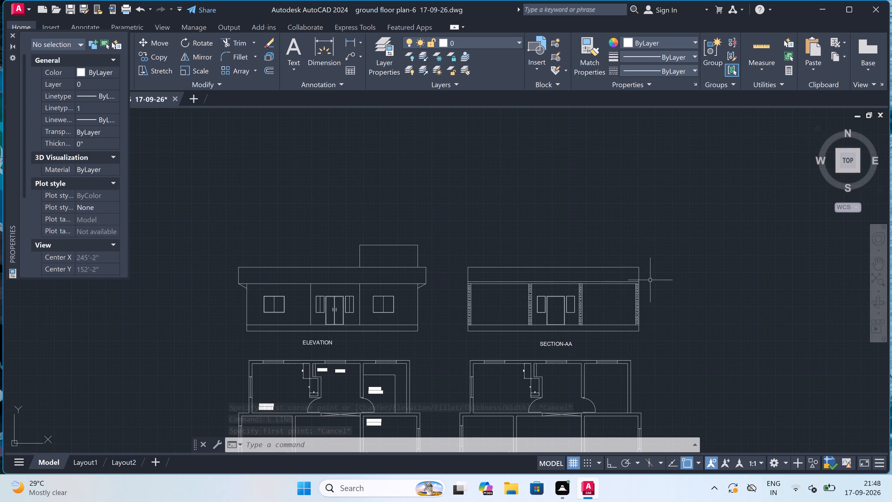
pyautogui.scroll(3, 652, 278)
pyautogui.scroll(-3, 653, 277)
pyautogui.scroll(3, 683, 270)
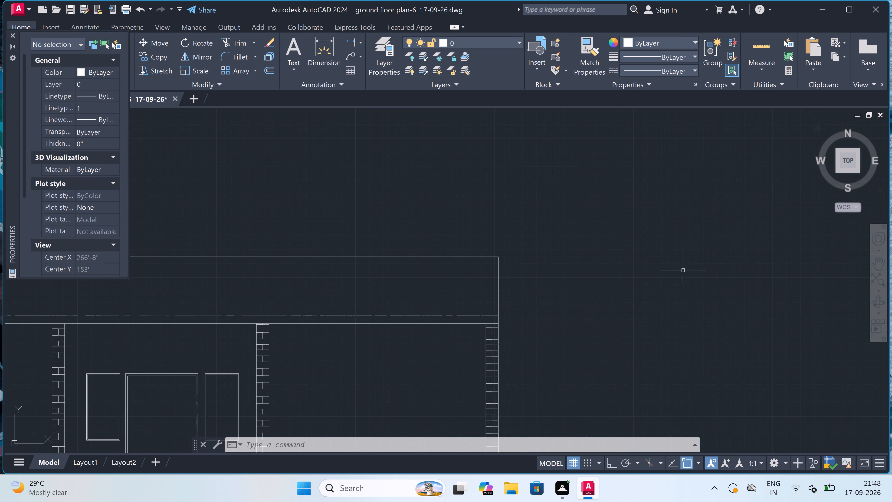
pyautogui.write('MT')
pyautogui.press('space')
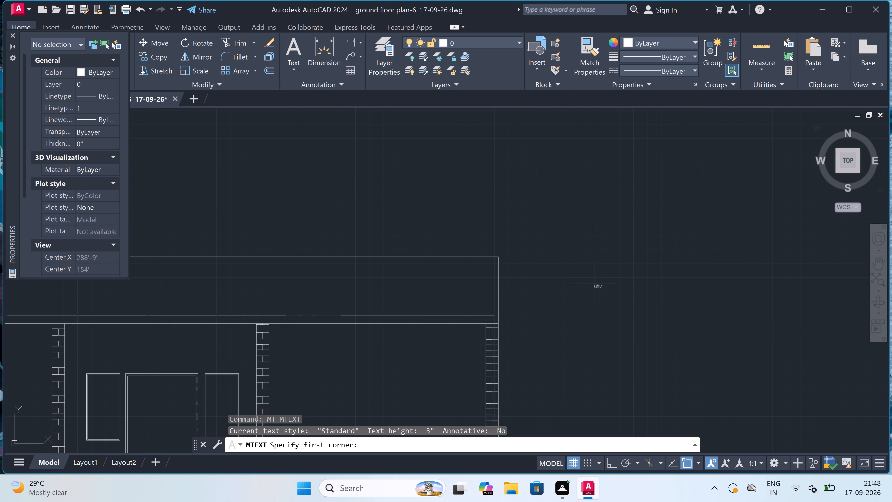
pyautogui.moveTo(564, 280); pyautogui.dragTo(568, 280)
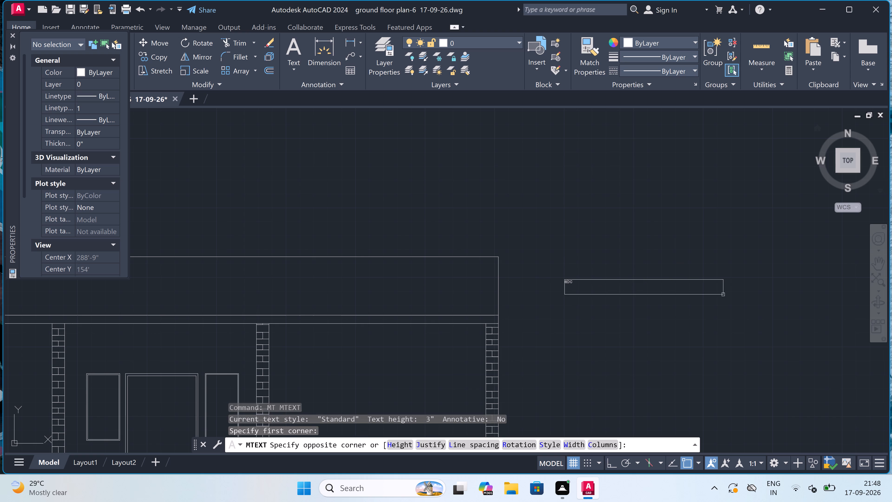
pyautogui.click(733, 295)
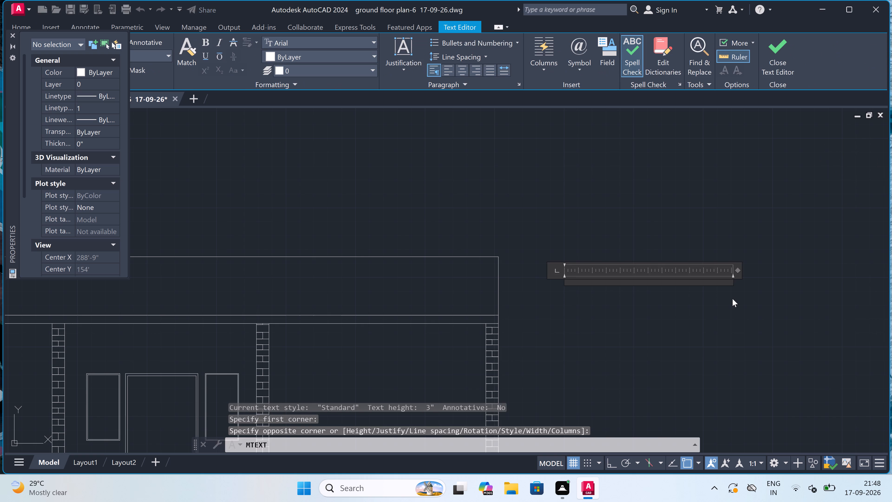
pyautogui.write('PARA')
pyautogui.write('PET WA')
pyautogui.write('LL')
pyautogui.press('-')
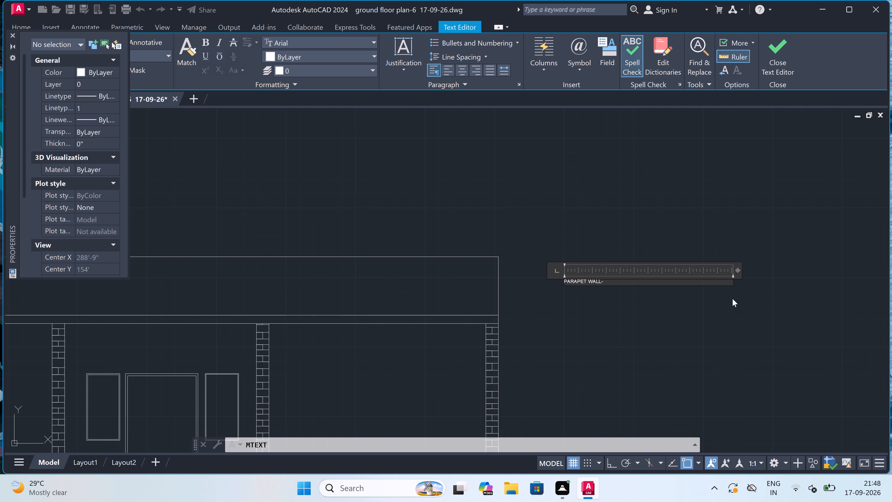
pyautogui.write("3'")
pyautogui.write('6"')
pyautogui.moveTo(621, 335); pyautogui.dragTo(631, 345)
# Add the multiline text label SLAB-6" below the parapet wall label, beside SECTION-AA's roof slab.
pyautogui.press('space')
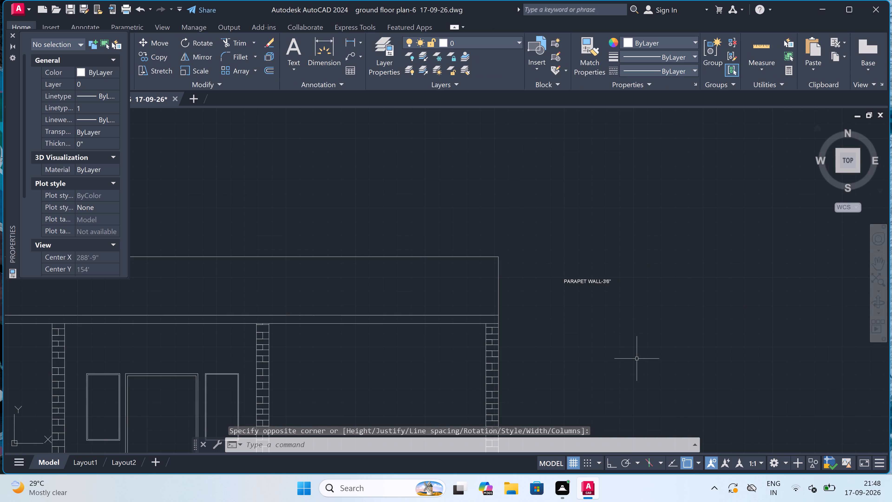
pyautogui.click(577, 311)
pyautogui.click(633, 318)
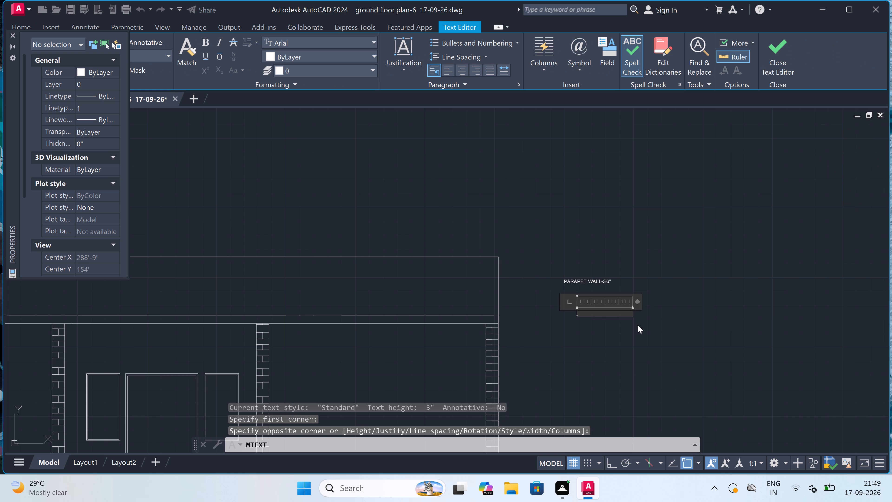
pyautogui.write('SLAB')
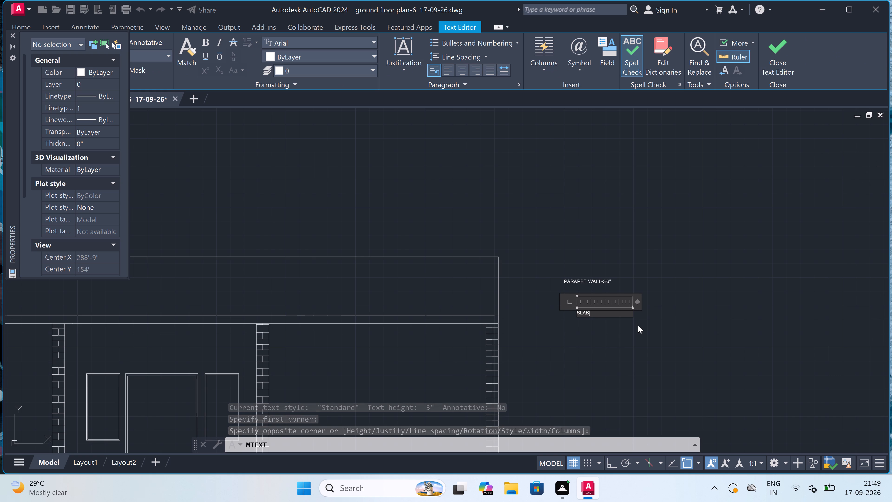
pyautogui.press('-')
pyautogui.press('6')
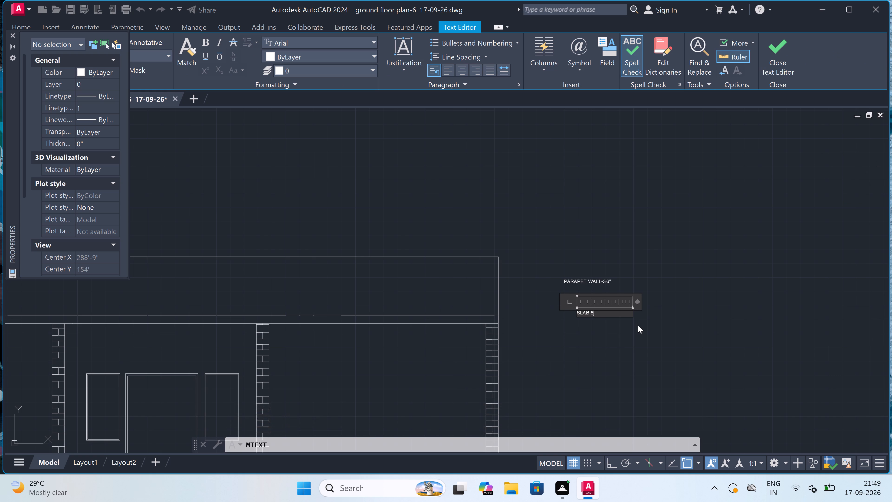
pyautogui.hotkey('shift', '"')
pyautogui.click(592, 338)
# Add the multiline text label BRICK WALL-10' below the slab label, to the right of SECTION-AA's right exterior brick wall.
pyautogui.scroll(-4, 590, 330)
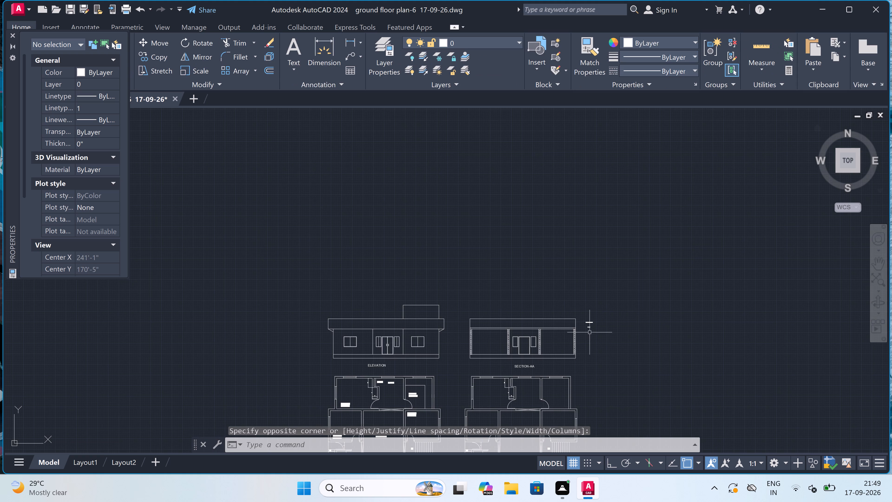
pyautogui.scroll(6, 587, 341)
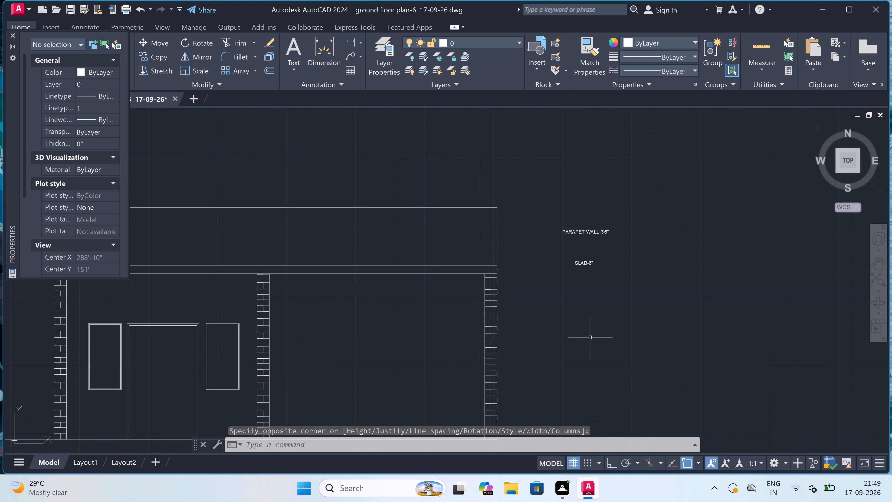
pyautogui.scroll(-2, 590, 337)
pyautogui.press('space')
pyautogui.scroll(2, 590, 339)
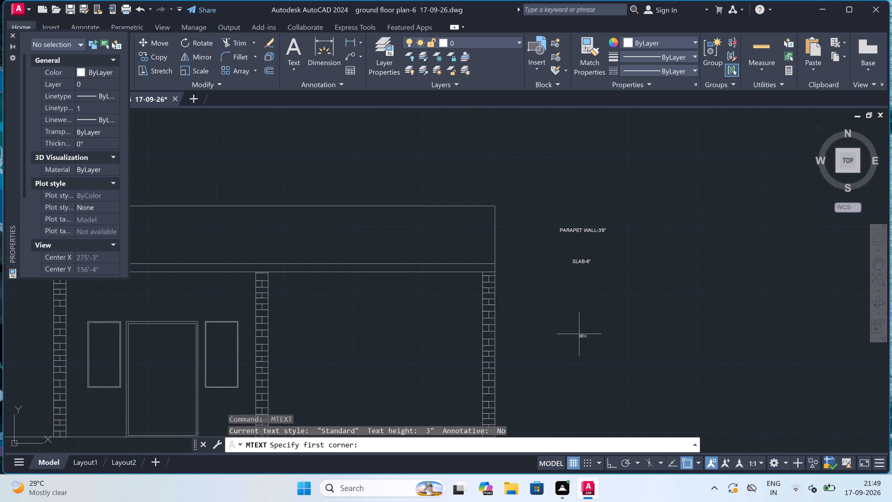
pyautogui.moveTo(577, 333); pyautogui.dragTo(579, 336)
pyautogui.click(662, 356)
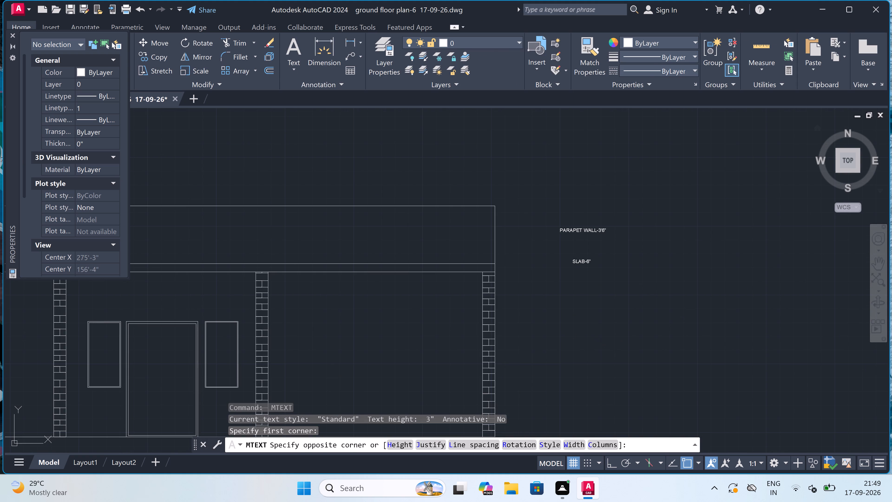
pyautogui.scroll(2, 574, 352)
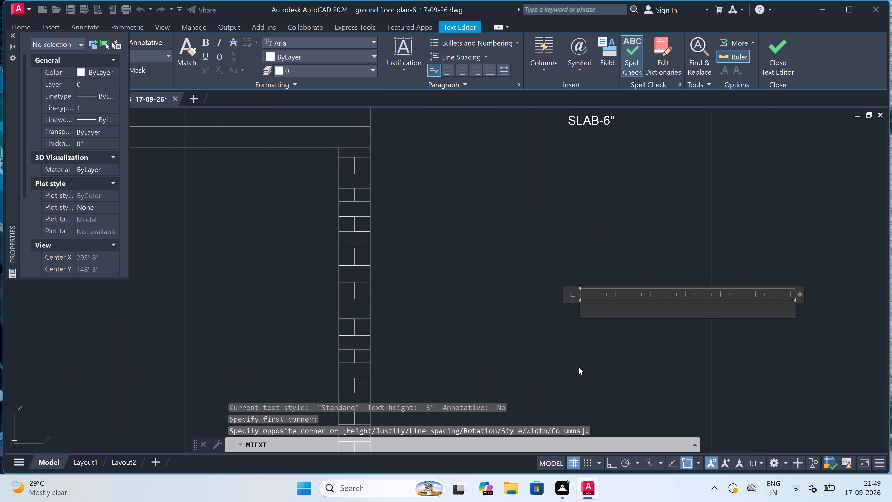
pyautogui.write('BR')
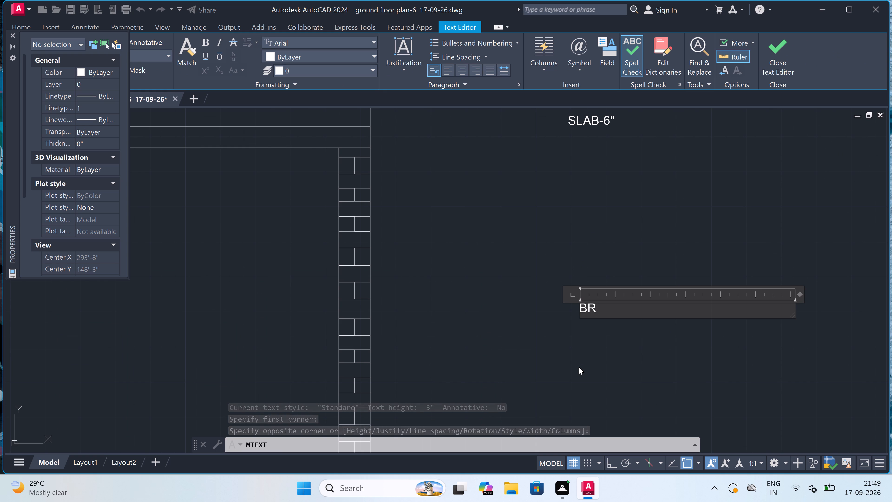
pyautogui.write('ICK WA')
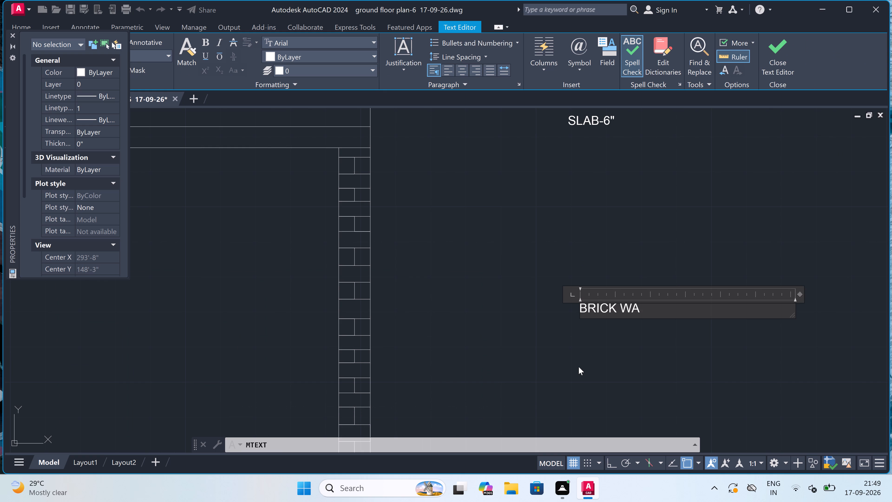
pyautogui.press('l')
pyautogui.press('l')
pyautogui.press('-')
pyautogui.write("10'")
pyautogui.click(528, 356)
# Add the multiline text label GROUND FLOOR-1'6" below the brick wall label, to the right of SECTION-AA's floor base.
pyautogui.scroll(-6, 526, 346)
pyautogui.scroll(4, 527, 375)
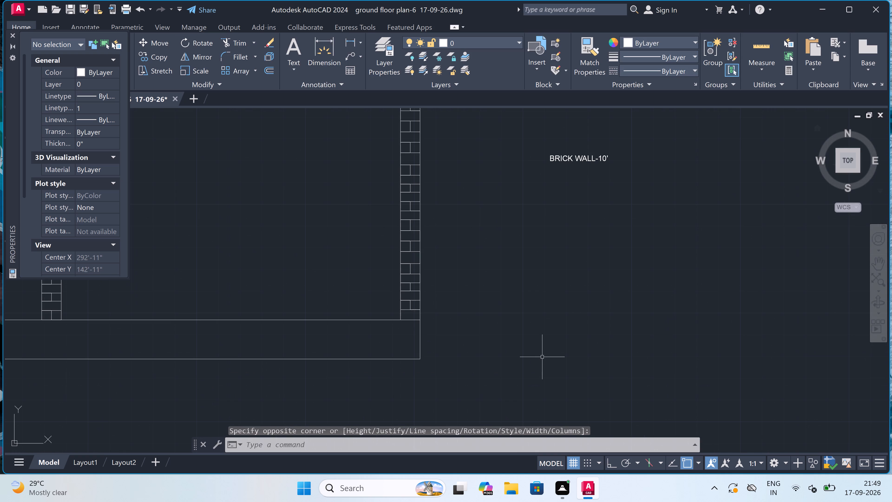
pyautogui.press('space')
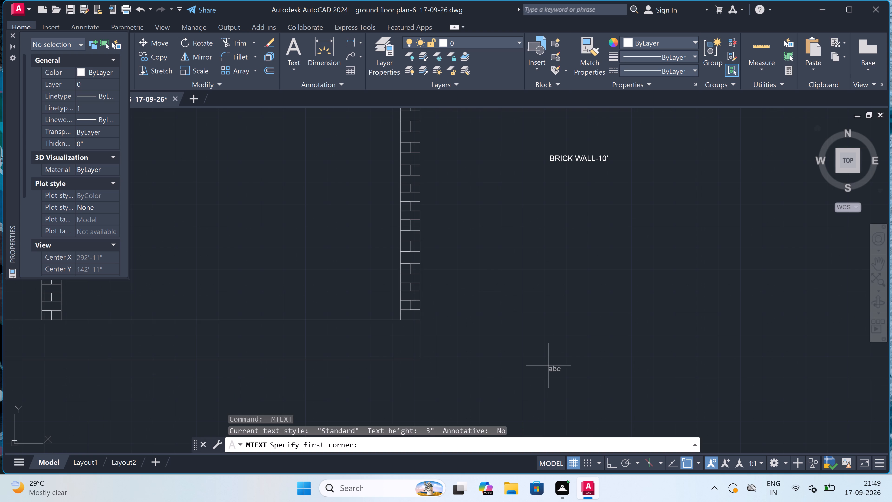
pyautogui.moveTo(545, 326); pyautogui.dragTo(548, 326)
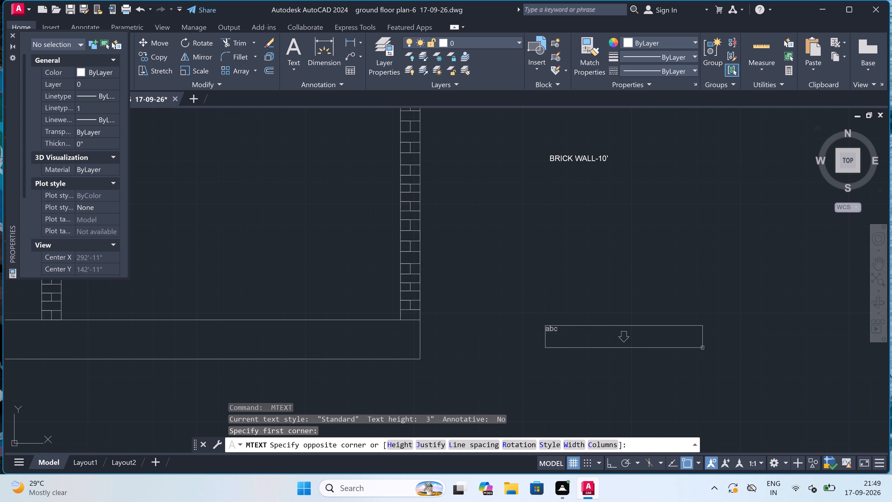
pyautogui.click(731, 341)
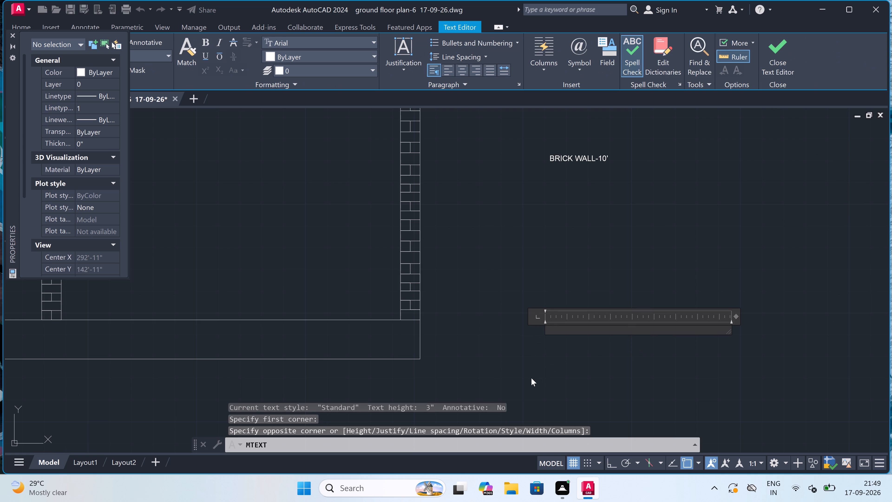
pyautogui.scroll(1, 530, 357)
pyautogui.write('GROUND')
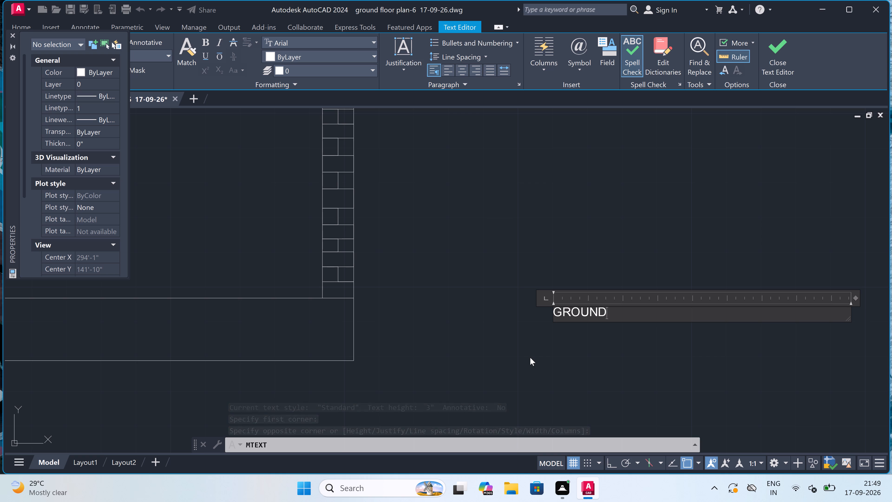
pyautogui.press('space')
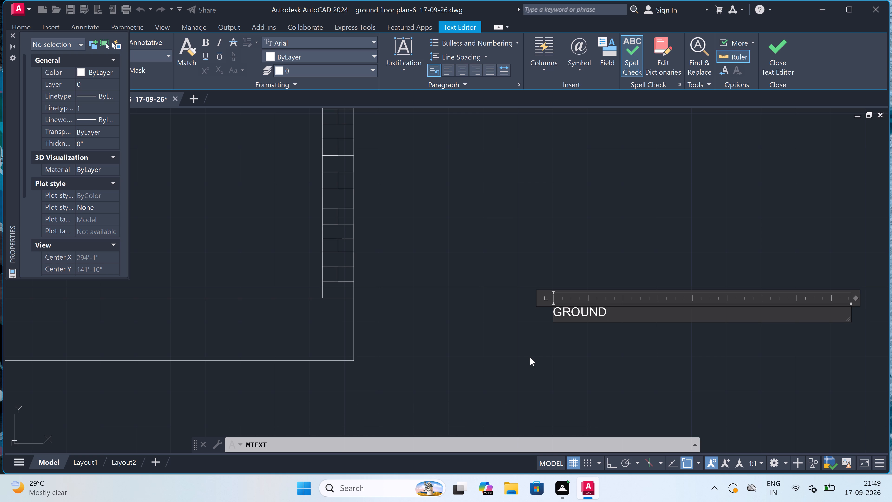
pyautogui.write('FLOOR')
pyautogui.press('-')
pyautogui.press('1')
pyautogui.write(';6')
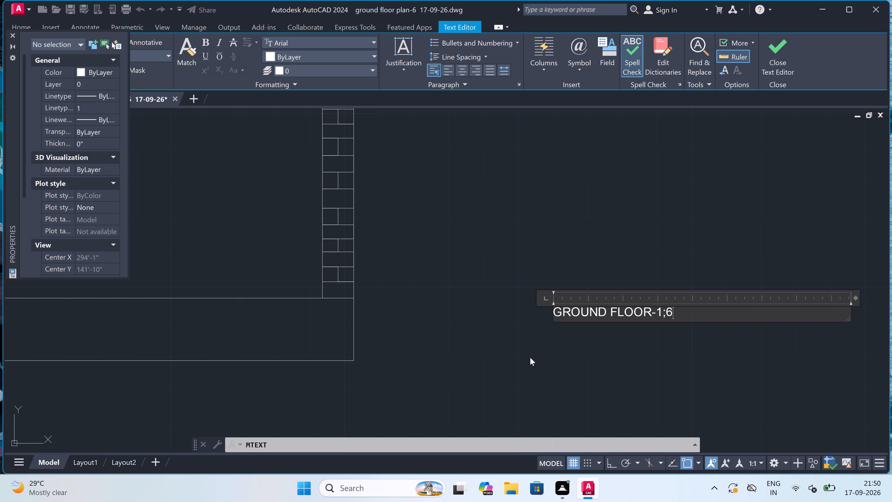
pyautogui.hotkey('shift', '"')
pyautogui.press('BackSpace')
pyautogui.press('BackSpace')
pyautogui.press('BackSpace')
pyautogui.write("'6")
pyautogui.hotkey('shift', '"')
pyautogui.doubleClick(479, 350)
# Set the text height of the four labels beside SECTION-AA to 7".
pyautogui.scroll(-4, 477, 347)
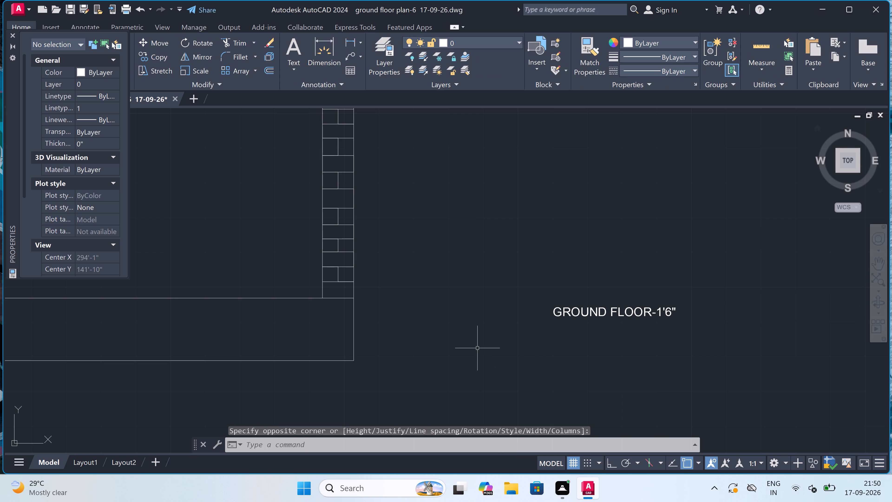
pyautogui.click(518, 248)
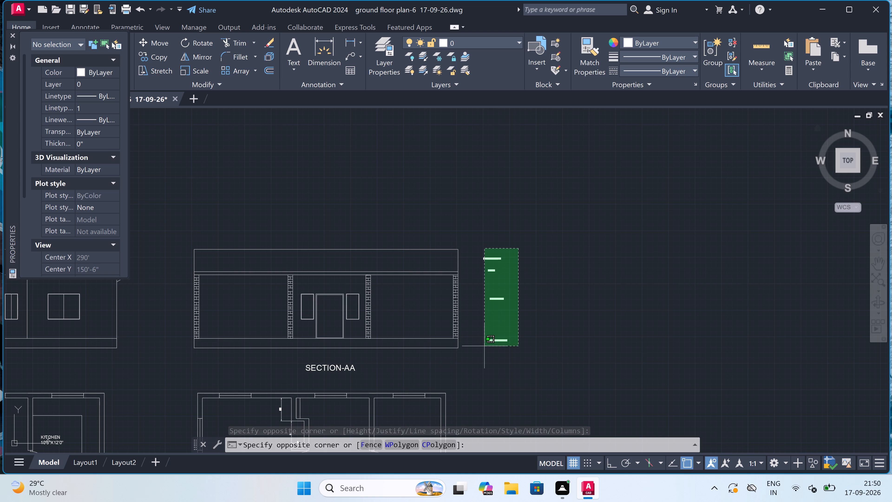
pyautogui.doubleClick(480, 351)
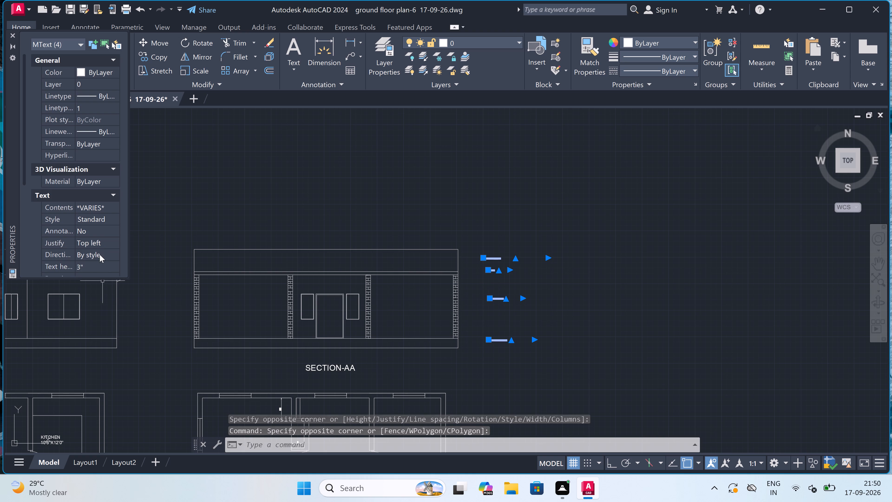
pyautogui.click(103, 269)
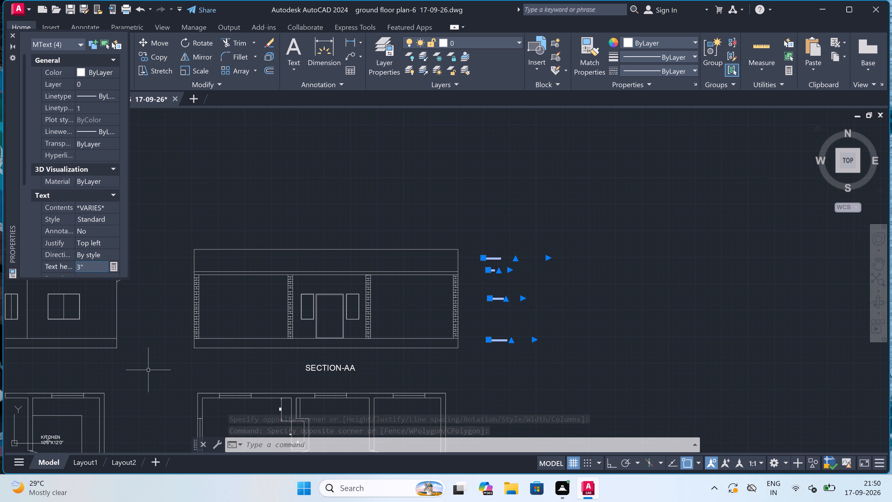
pyautogui.press('BackSpace')
pyautogui.press('BackSpace')
pyautogui.press('BackSpace')
pyautogui.press('BackSpace')
pyautogui.press('BackSpace')
pyautogui.press('BackSpace')
pyautogui.press('BackSpace')
pyautogui.press('BackSpace')
pyautogui.press('BackSpace')
pyautogui.press('BackSpace')
pyautogui.press('BackSpace')
pyautogui.press('BackSpace')
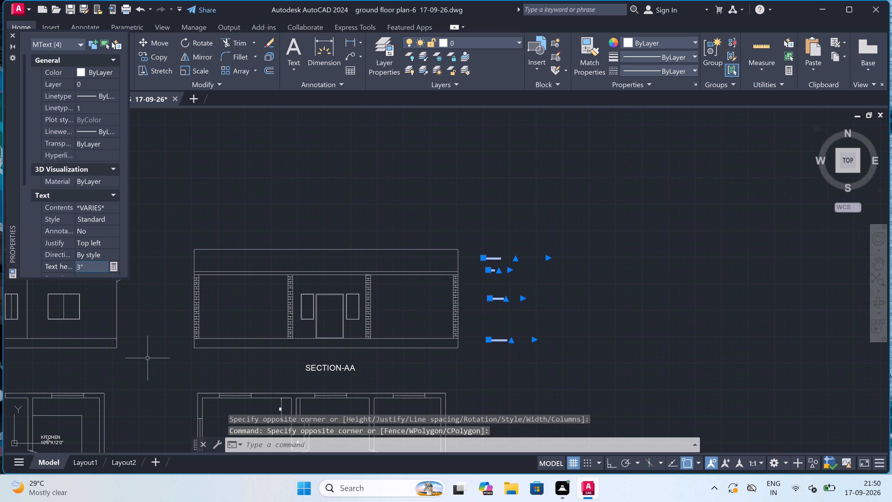
pyautogui.click(102, 267)
pyautogui.press('BackSpace')
pyautogui.press('BackSpace')
pyautogui.press('BackSpace')
pyautogui.press('BackSpace')
pyautogui.press('BackSpace')
pyautogui.press('BackSpace')
pyautogui.press('BackSpace')
pyautogui.press('BackSpace')
pyautogui.press('BackSpace')
pyautogui.press('BackSpace')
pyautogui.press('BackSpace')
pyautogui.press('BackSpace')
pyautogui.press('BackSpace')
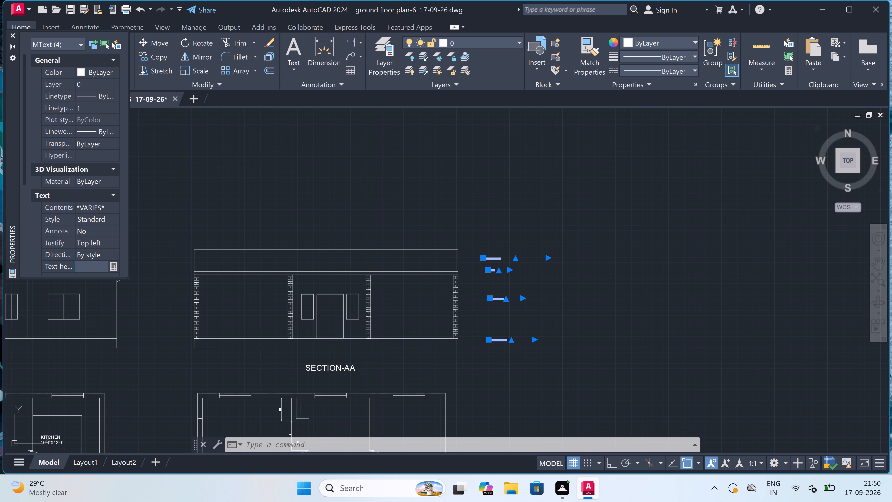
pyautogui.press('6')
pyautogui.press('BackSpace')
pyautogui.press('7')
pyautogui.hotkey('shift', '"')
pyautogui.click(259, 220)
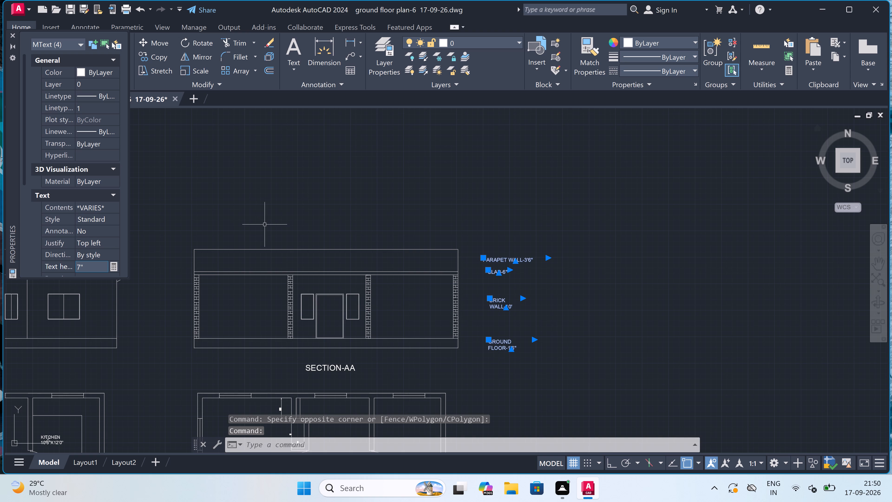
pyautogui.press('Escape')
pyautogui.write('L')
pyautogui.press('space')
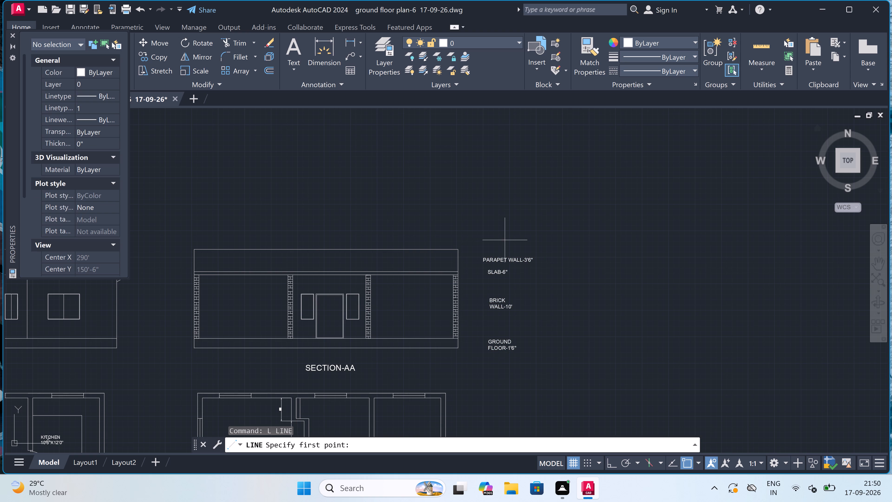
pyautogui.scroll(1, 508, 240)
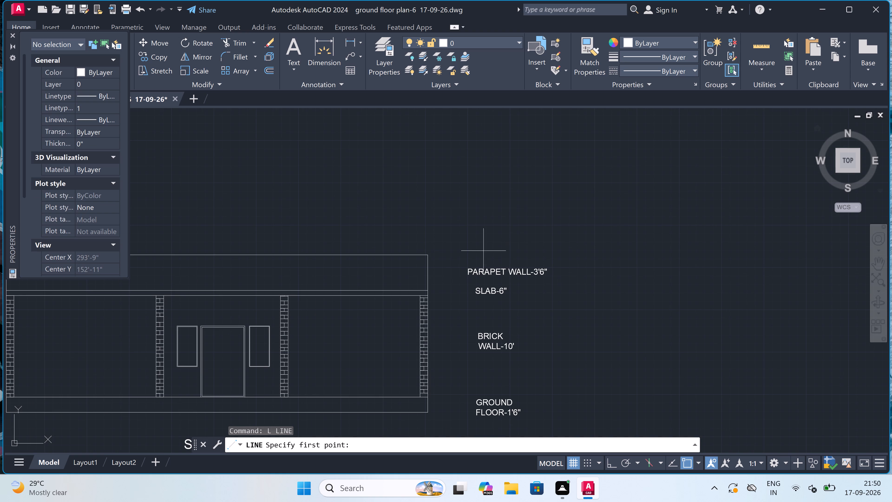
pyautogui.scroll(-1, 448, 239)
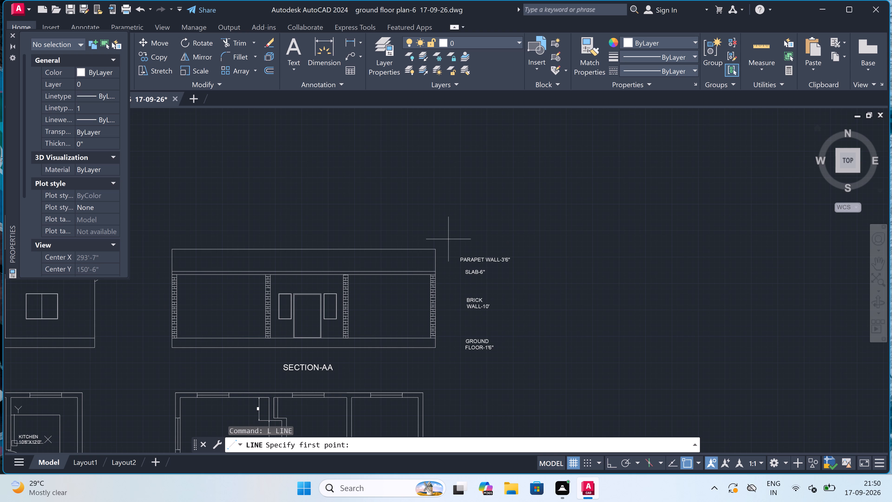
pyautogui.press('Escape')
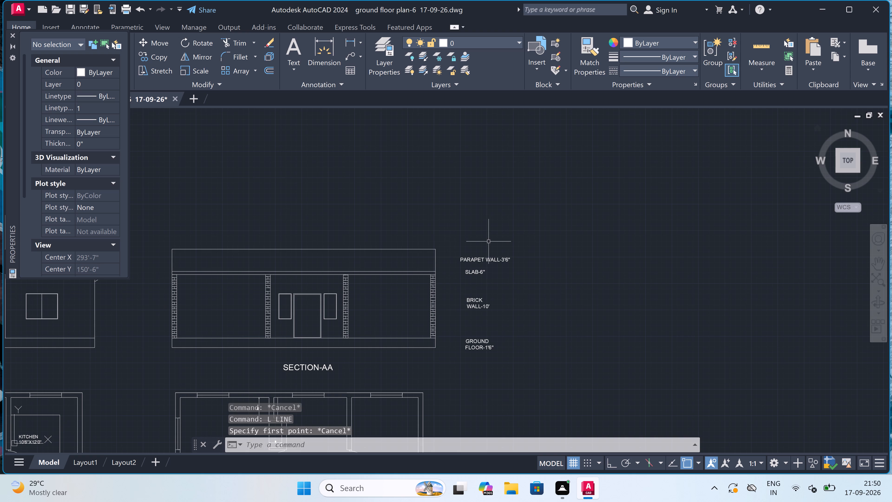
# Move the four height labels together slightly closer to SECTION-AA's right side.
pyautogui.click(534, 226)
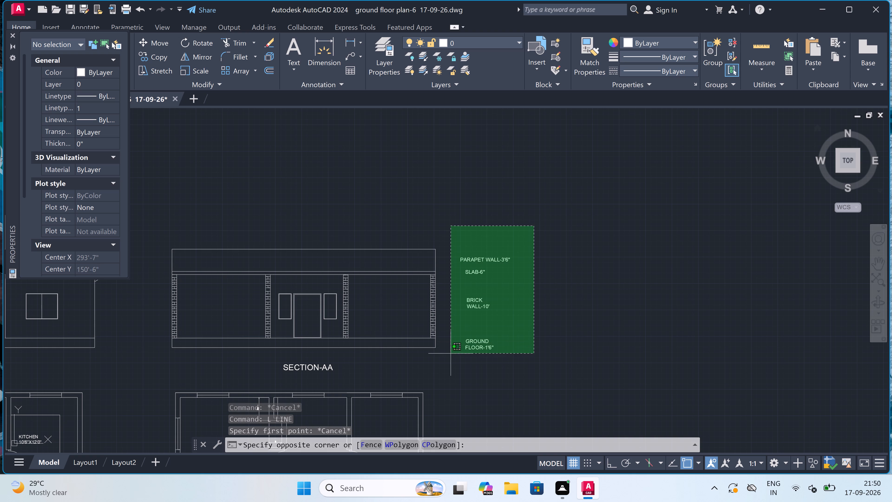
pyautogui.moveTo(455, 364); pyautogui.dragTo(460, 364)
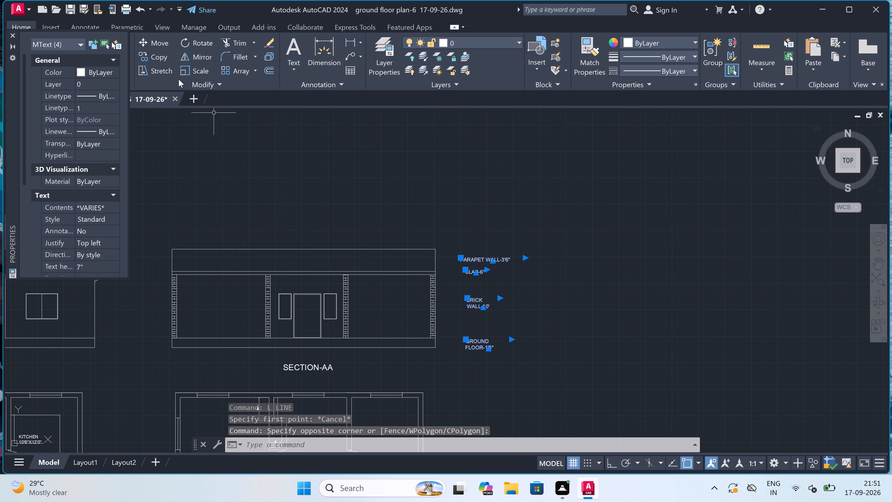
pyautogui.click(155, 43)
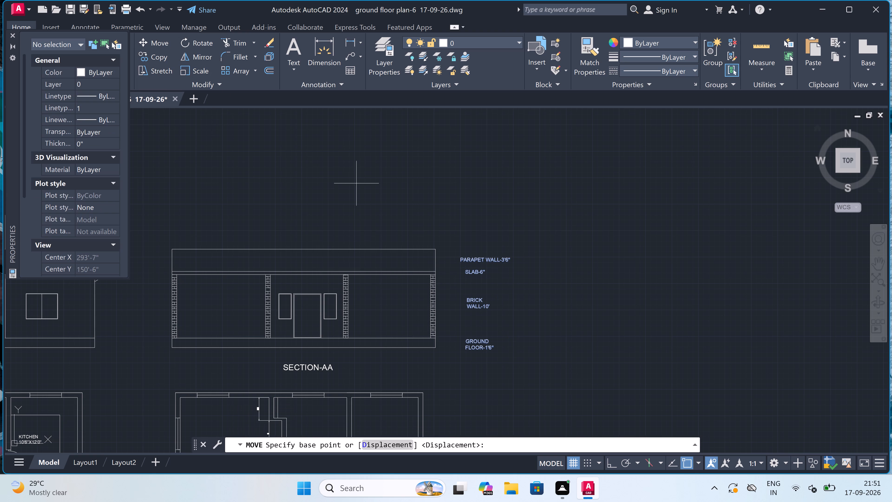
pyautogui.click(473, 262)
pyautogui.scroll(1, 457, 262)
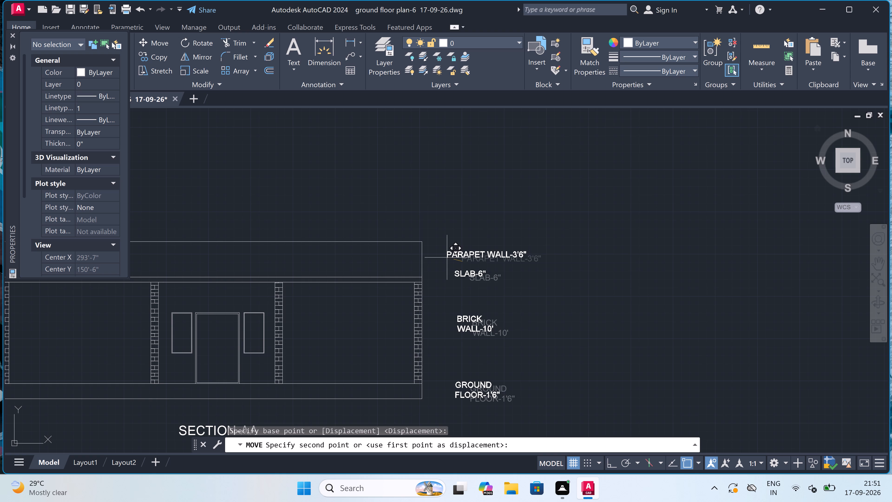
pyautogui.doubleClick(447, 257)
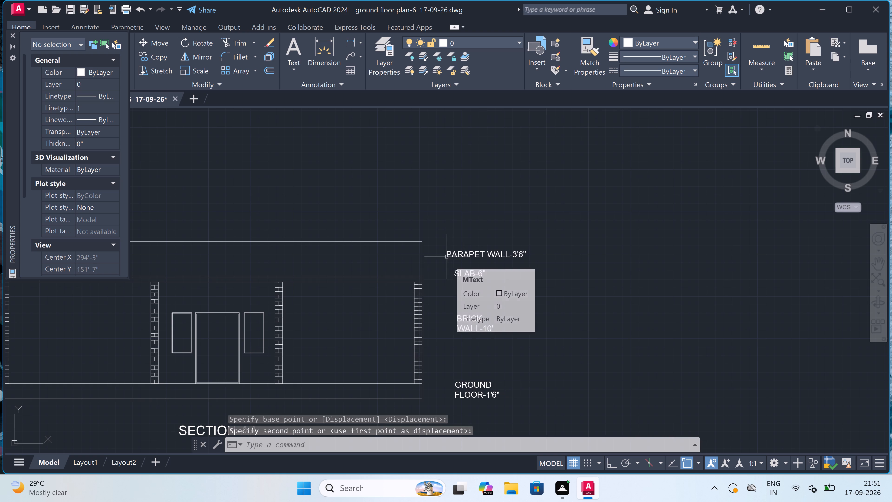
pyautogui.press('Escape')
# With Ortho on, draw a vertical inner-face line near SECTION-AA's right parapet end, from the slab top to the parapet top.
pyautogui.write('L')
pyautogui.press('space')
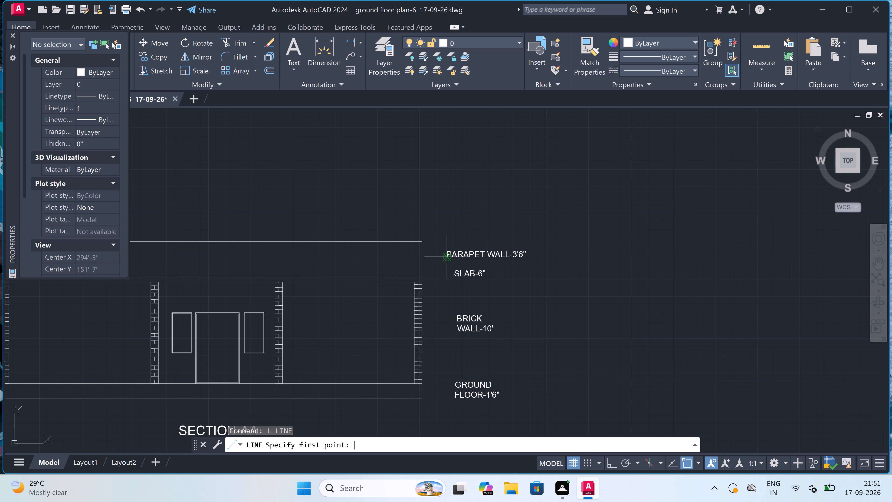
pyautogui.scroll(2, 437, 247)
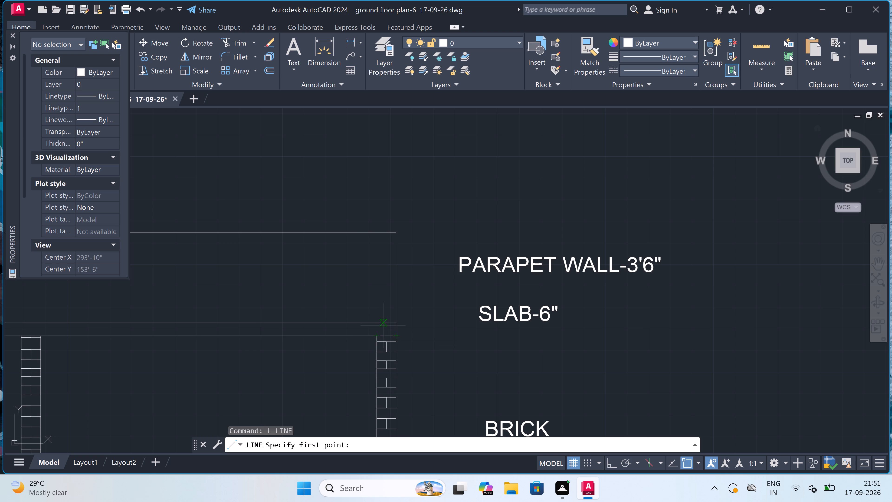
pyautogui.moveTo(386, 322); pyautogui.dragTo(387, 319)
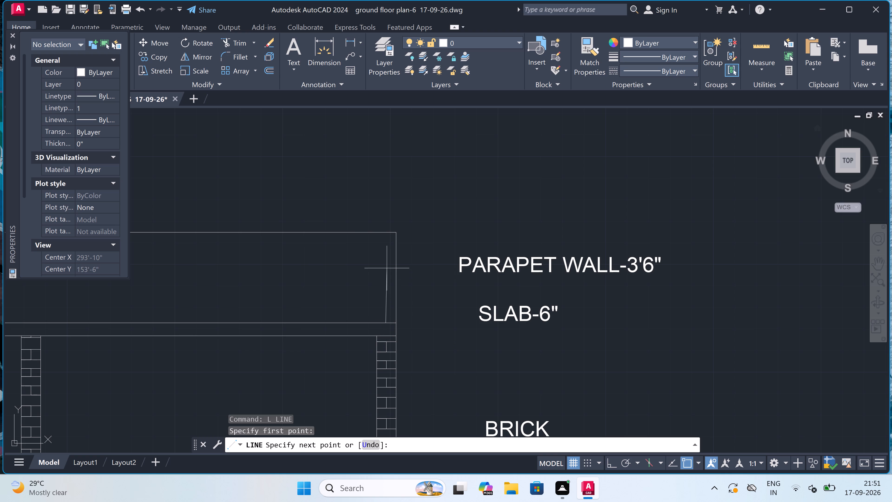
pyautogui.press('F8')
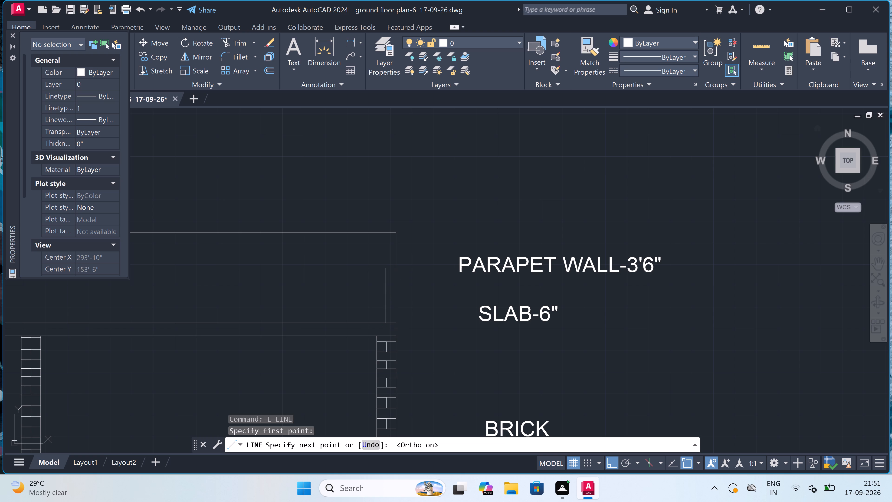
pyautogui.click(383, 233)
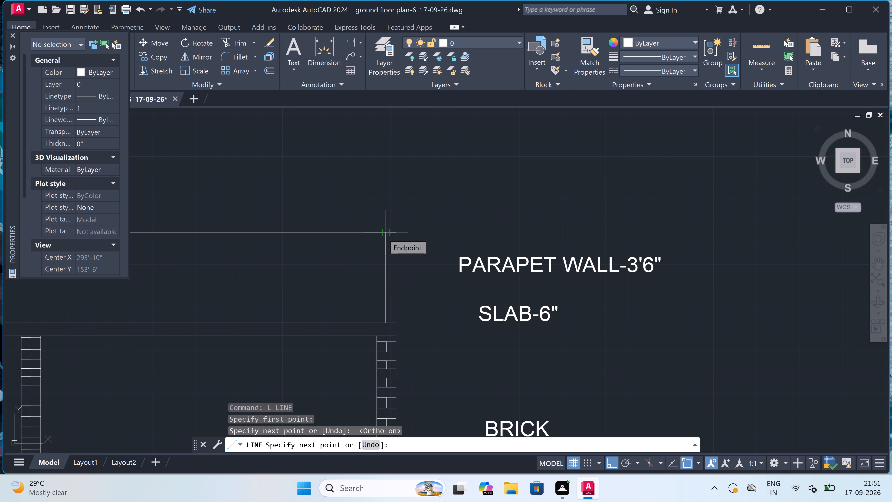
pyautogui.press('Escape')
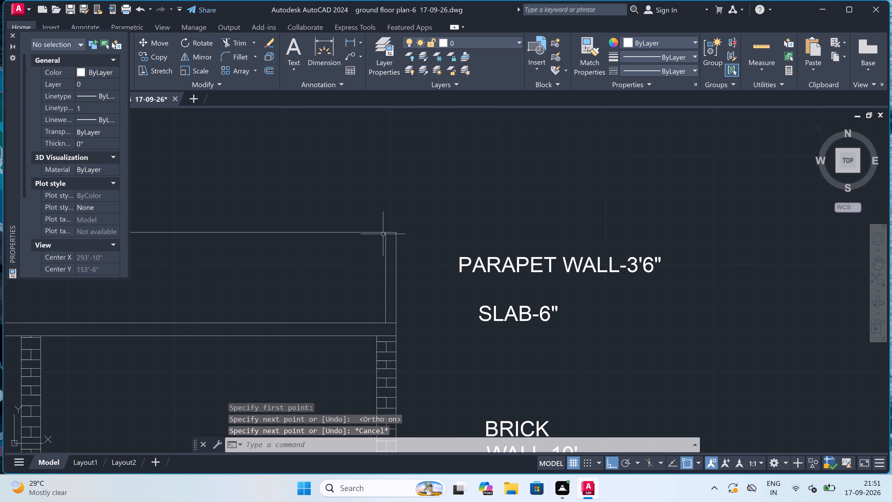
# Draw a matching vertical inner-face line near SECTION-AA's left parapet end, from the slab top to the parapet top.
pyautogui.scroll(-5, 389, 230)
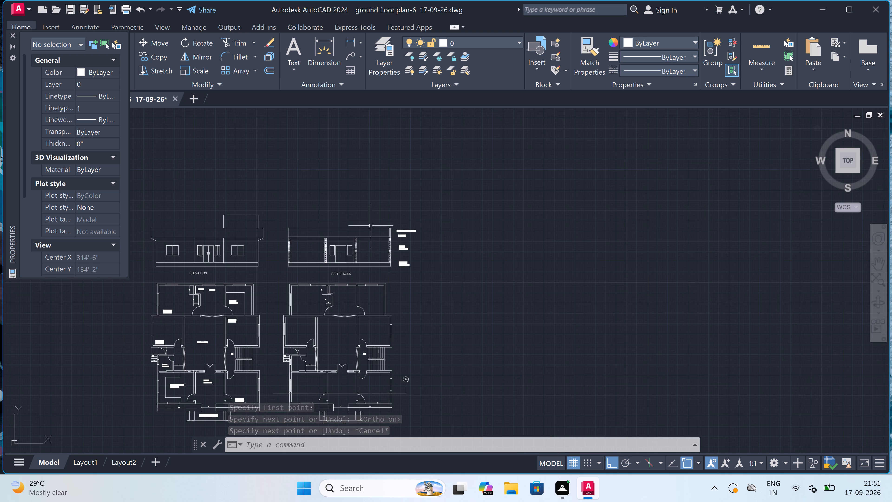
pyautogui.scroll(3, 314, 219)
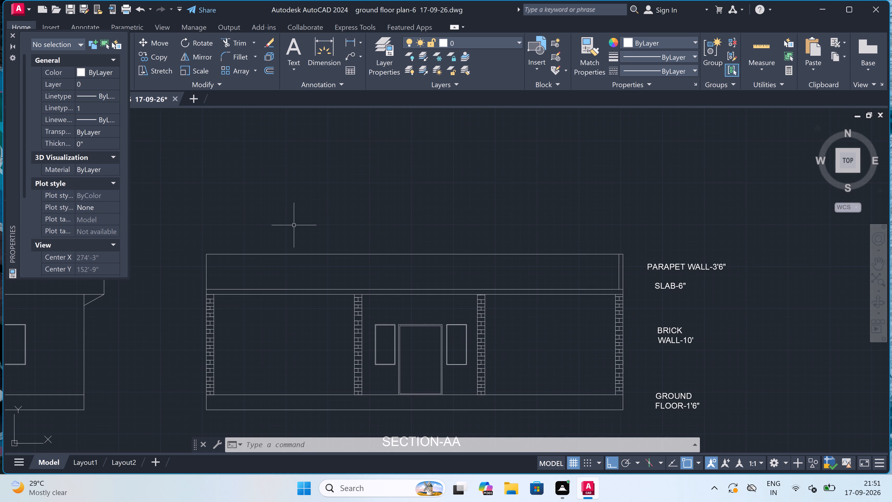
pyautogui.press('space')
pyautogui.scroll(3, 209, 261)
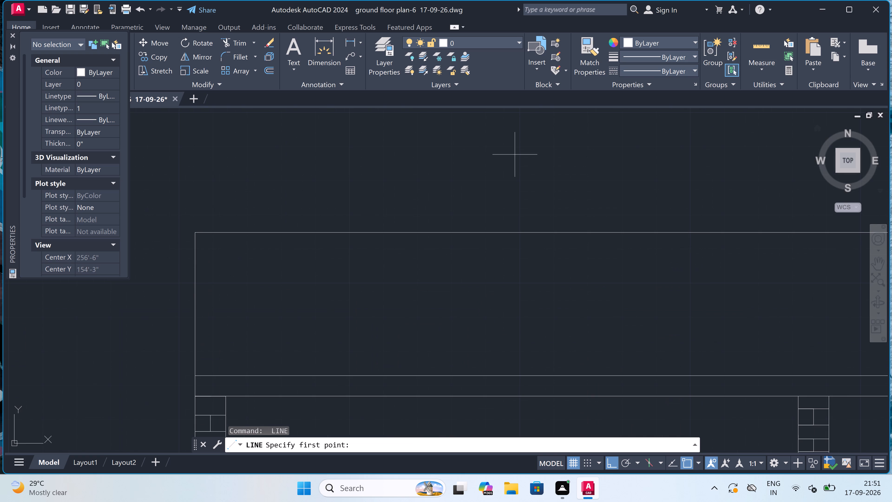
pyautogui.click(211, 376)
pyautogui.moveTo(212, 372); pyautogui.dragTo(213, 370)
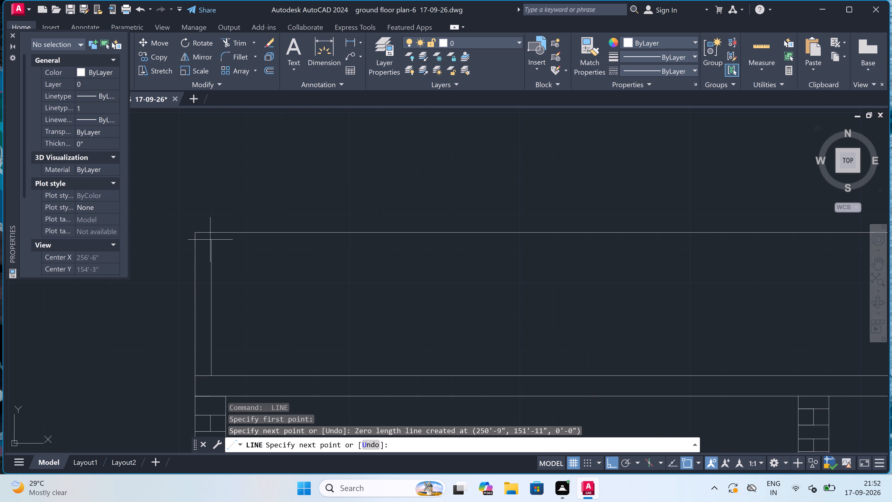
pyautogui.click(209, 235)
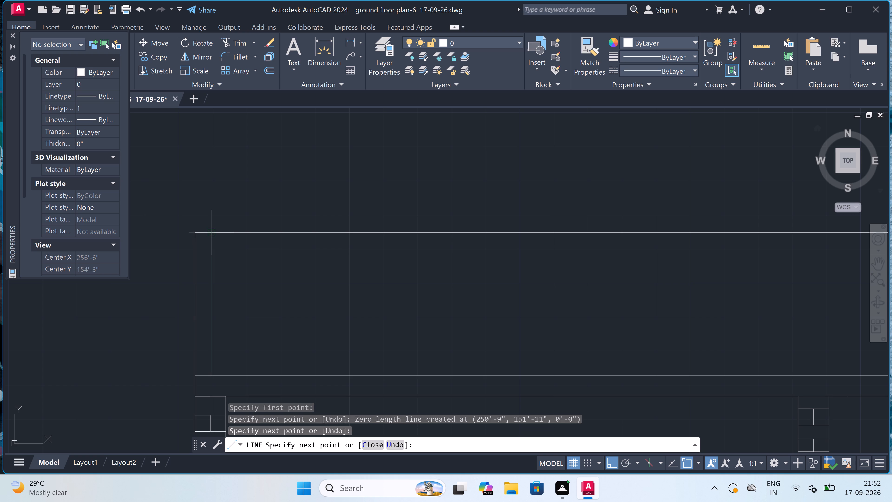
pyautogui.press('Escape')
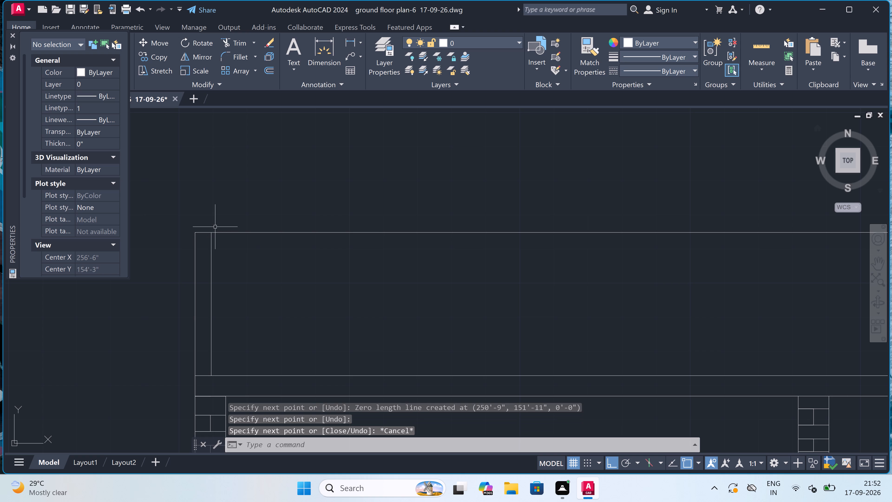
# Draw one continuous zigzag line forming the five lowest horizontal brick courses across the left parapet wall, working upward from the slab.
pyautogui.write('L')
pyautogui.press('space')
pyautogui.scroll(-2, 215, 227)
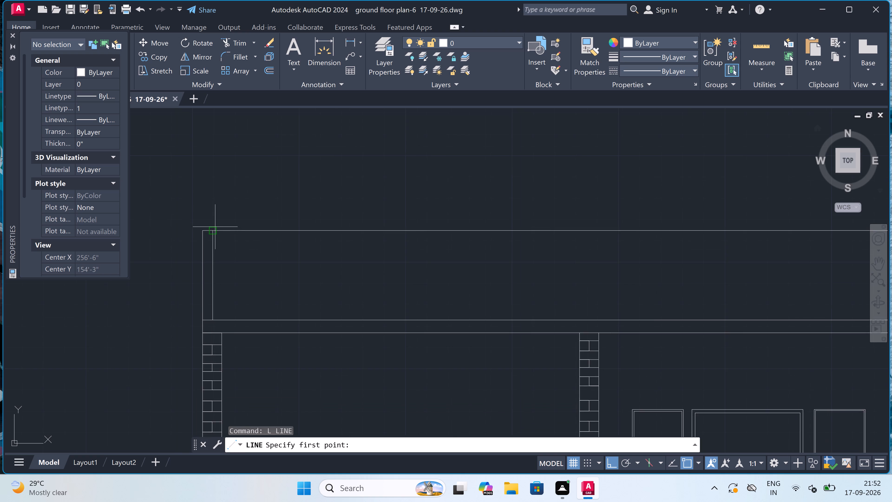
pyautogui.scroll(1, 209, 256)
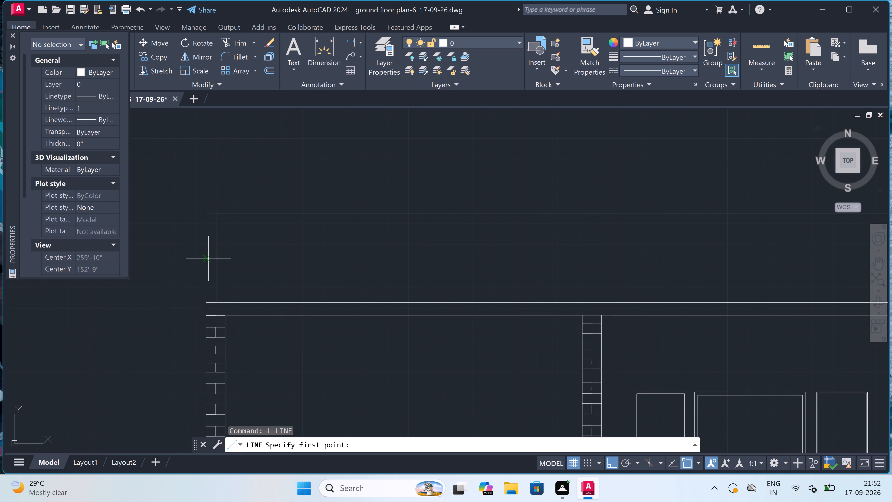
pyautogui.scroll(3, 206, 283)
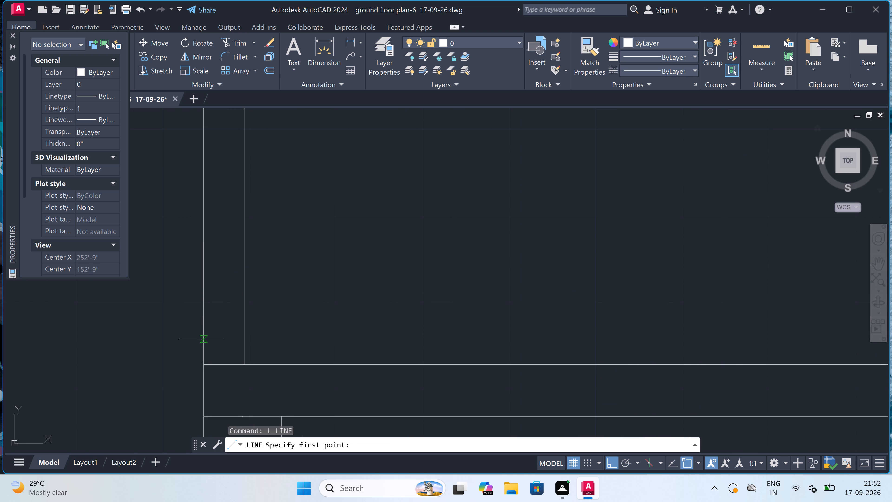
pyautogui.click(205, 333)
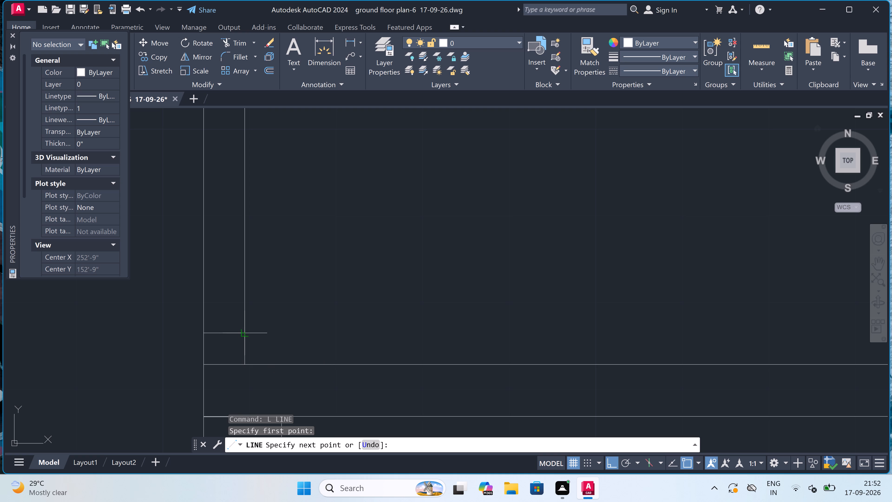
pyautogui.click(244, 335)
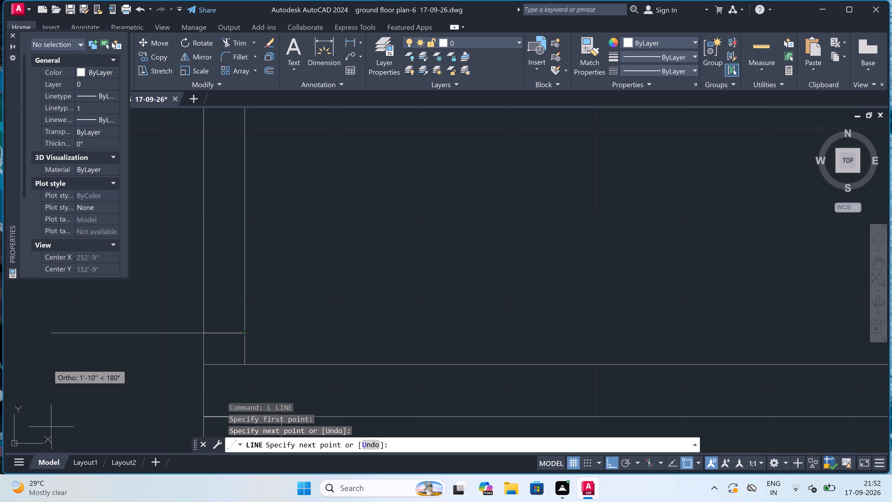
pyautogui.click(246, 299)
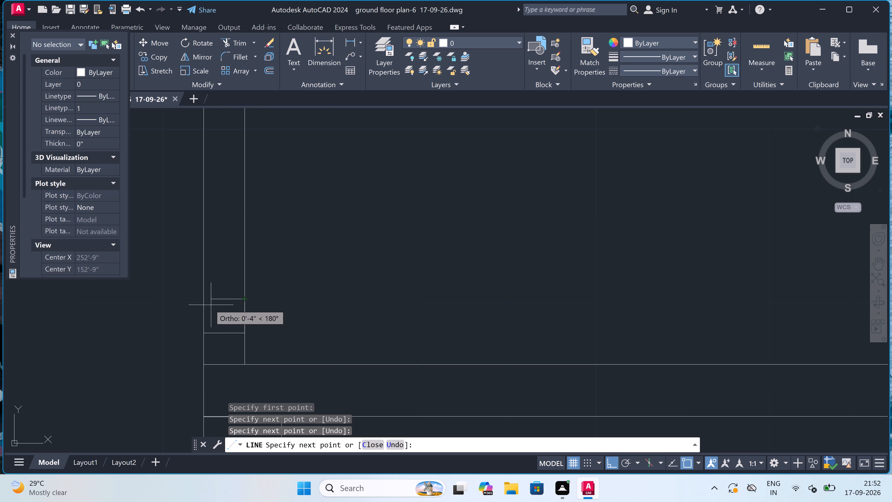
pyautogui.click(204, 299)
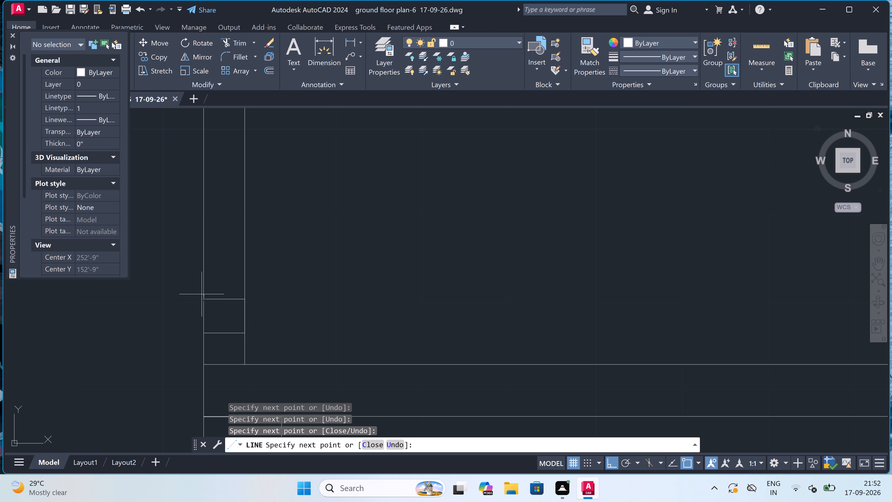
pyautogui.click(203, 271)
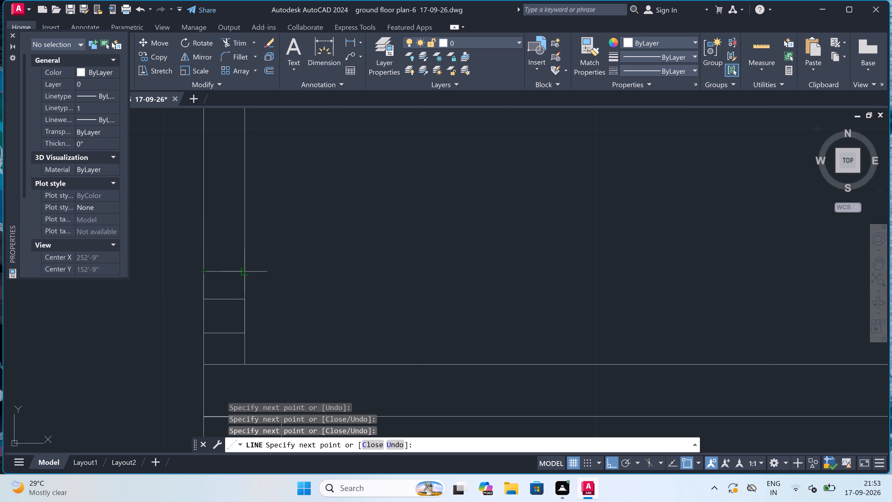
pyautogui.click(241, 268)
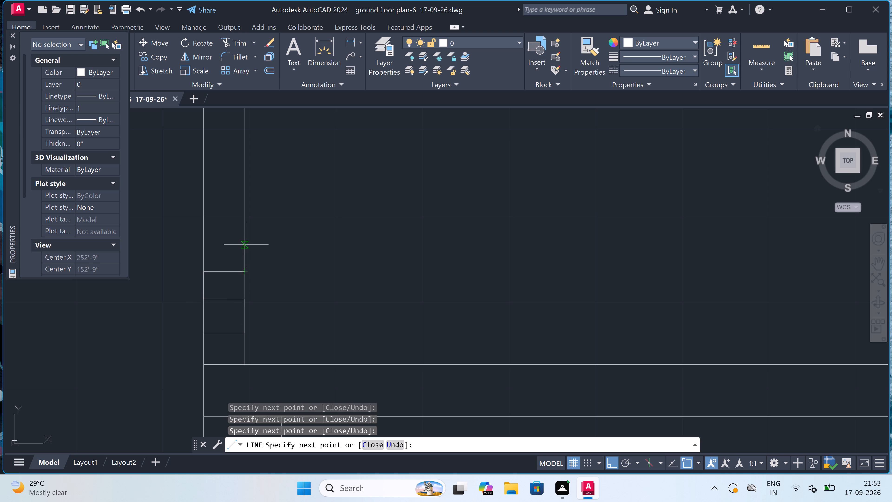
pyautogui.click(246, 244)
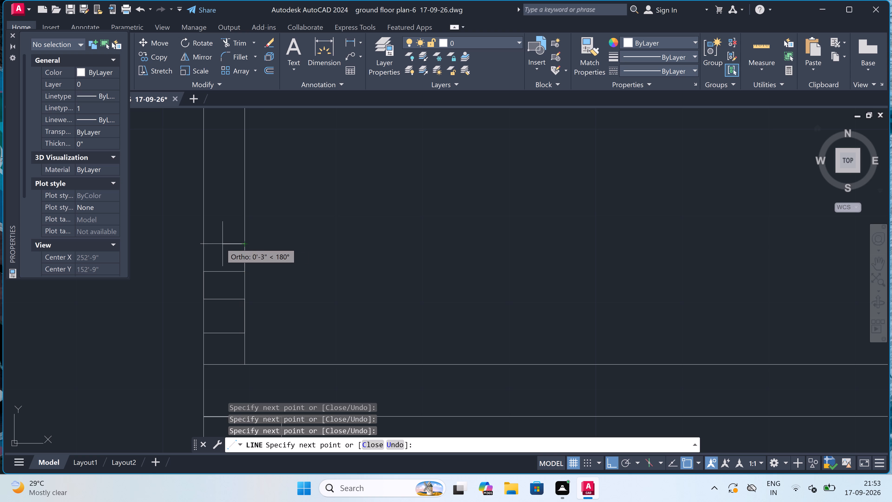
pyautogui.click(204, 243)
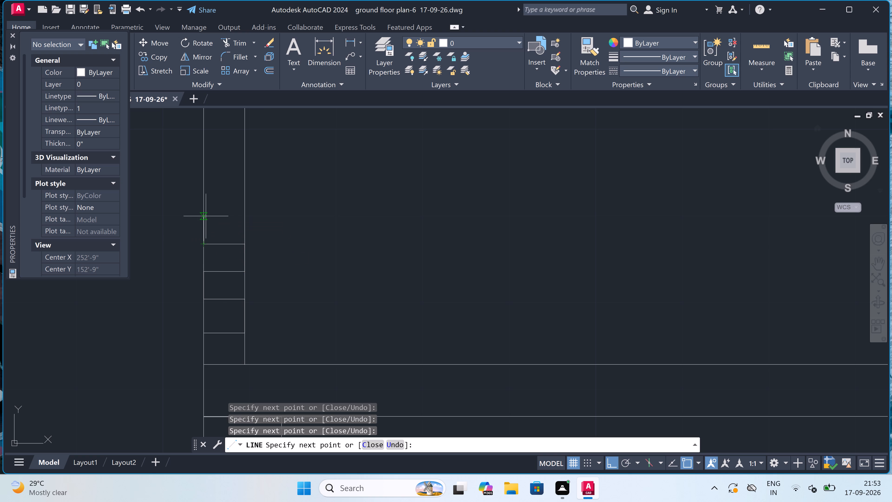
pyautogui.moveTo(206, 218); pyautogui.dragTo(210, 222)
pyautogui.click(245, 217)
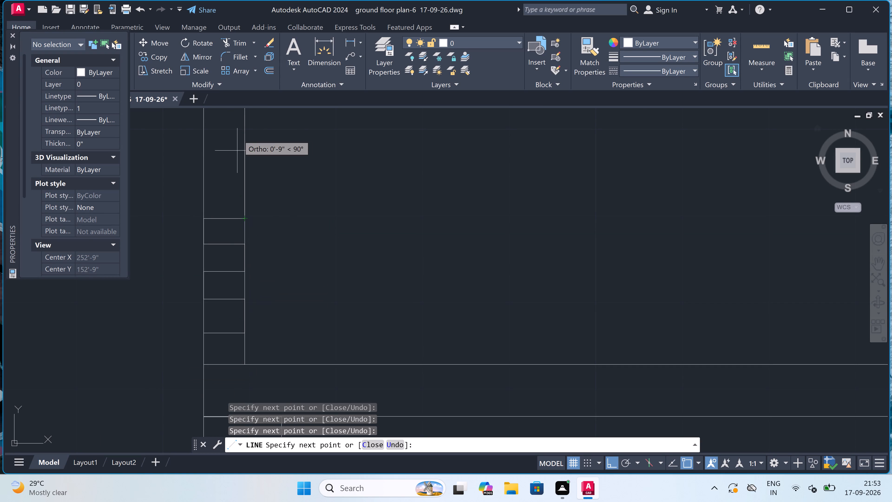
# Continue the zigzag line with the sixth and seventh horizontal brick courses across SECTION-AA's left parapet wall, and finish the line.
pyautogui.scroll(-3, 238, 135)
pyautogui.scroll(3, 236, 141)
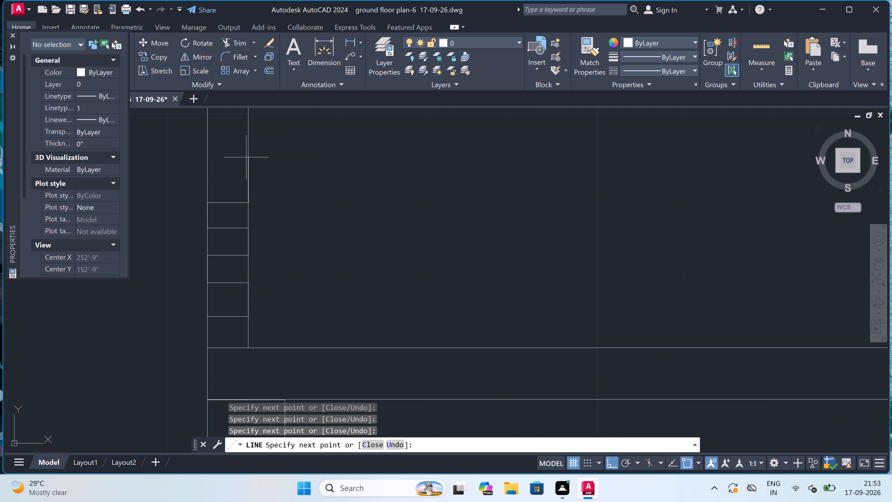
pyautogui.scroll(1, 243, 172)
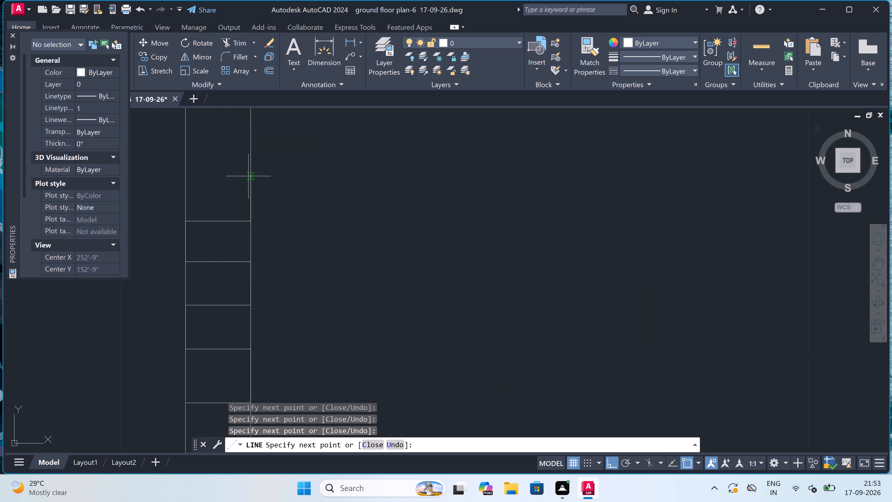
pyautogui.click(248, 176)
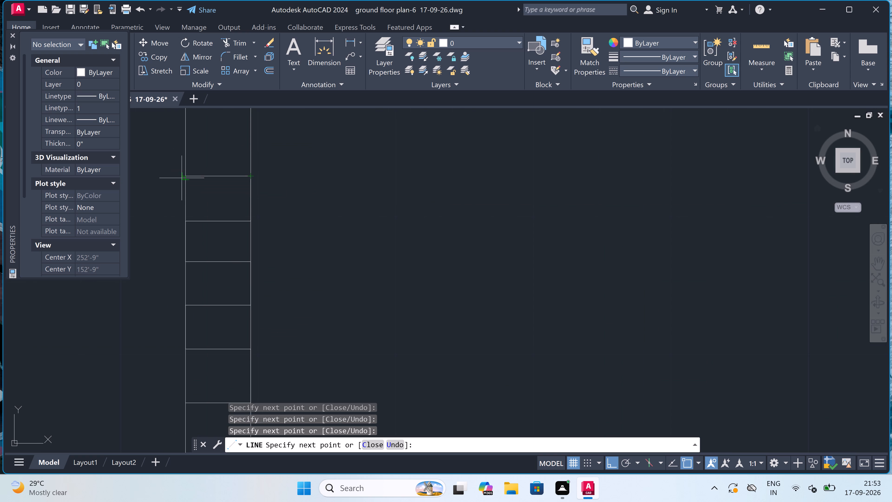
pyautogui.click(184, 180)
pyautogui.scroll(-2, 344, 359)
pyautogui.scroll(-4, 358, 347)
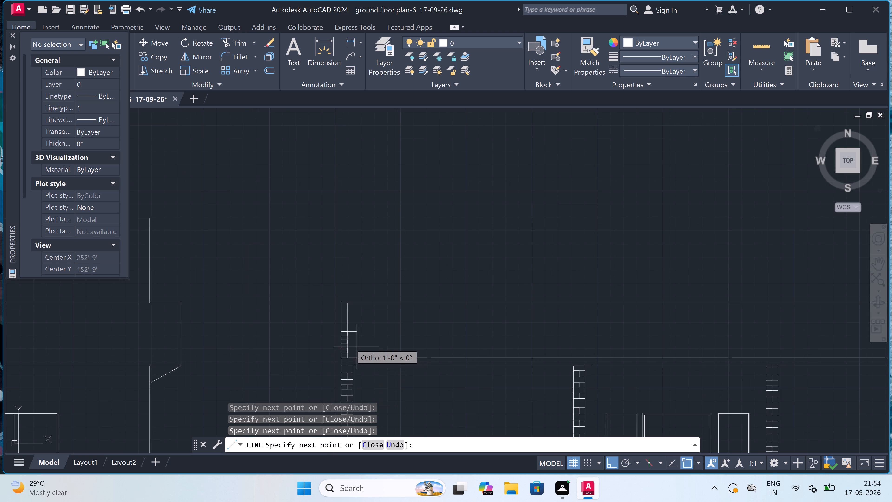
pyautogui.scroll(3, 328, 349)
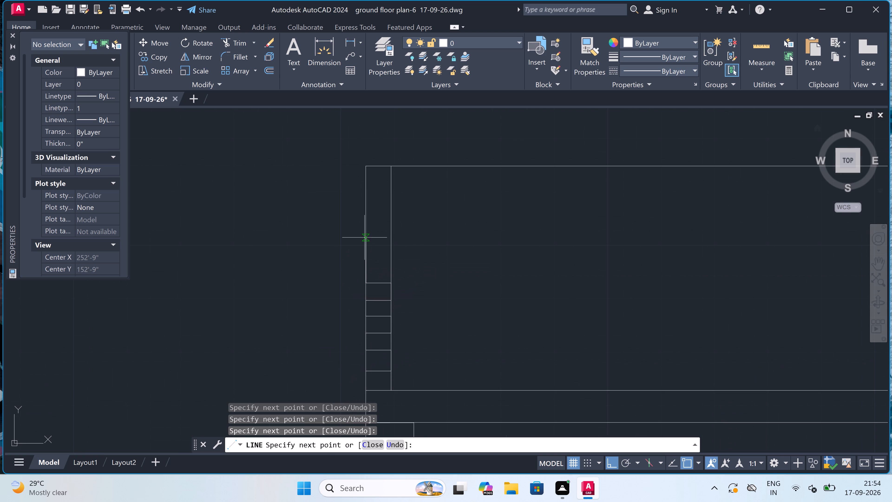
pyautogui.scroll(2, 360, 276)
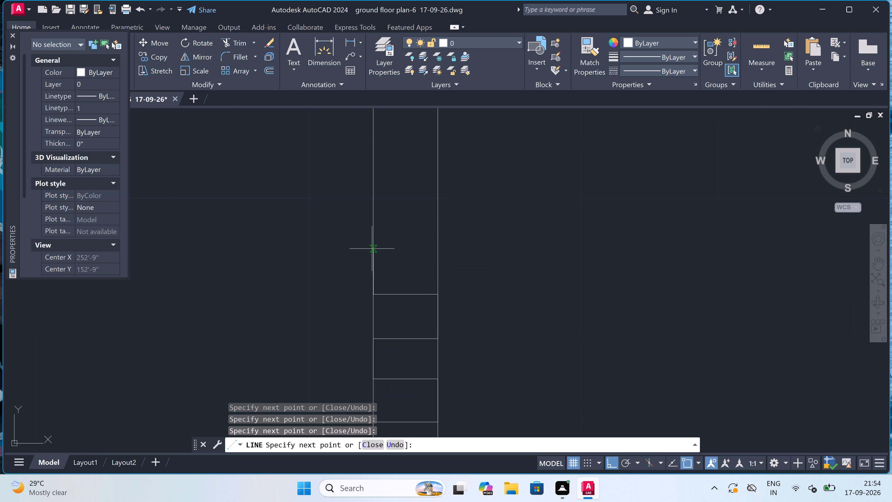
pyautogui.click(373, 256)
pyautogui.moveTo(373, 256); pyautogui.dragTo(376, 258)
pyautogui.click(439, 256)
pyautogui.click(0, 0)
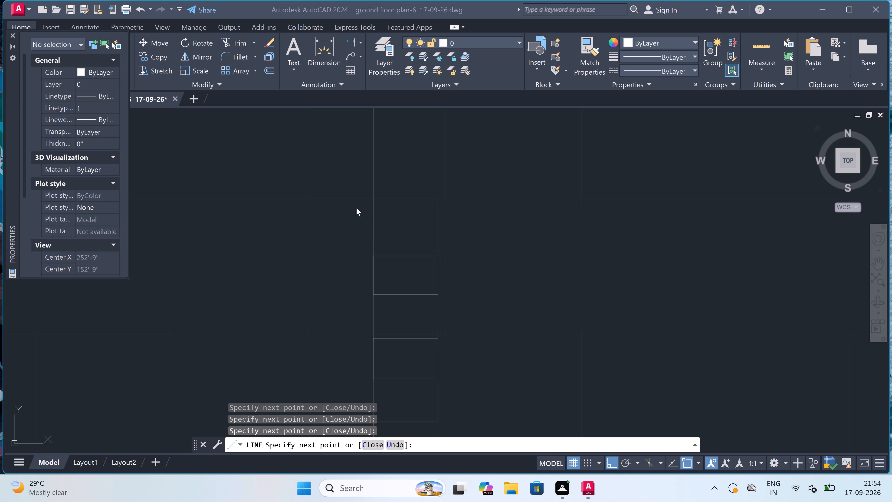
pyautogui.press('Escape')
pyautogui.scroll(-3, 384, 217)
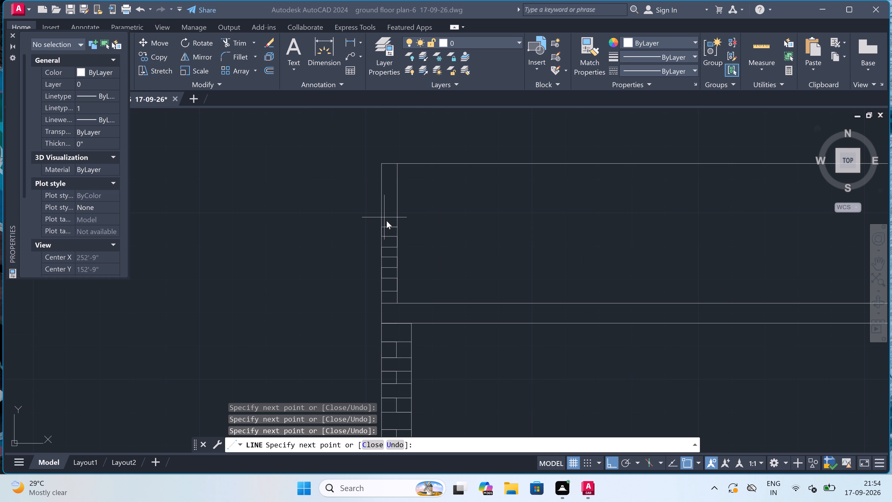
pyautogui.press('Escape')
pyautogui.press('Escape')
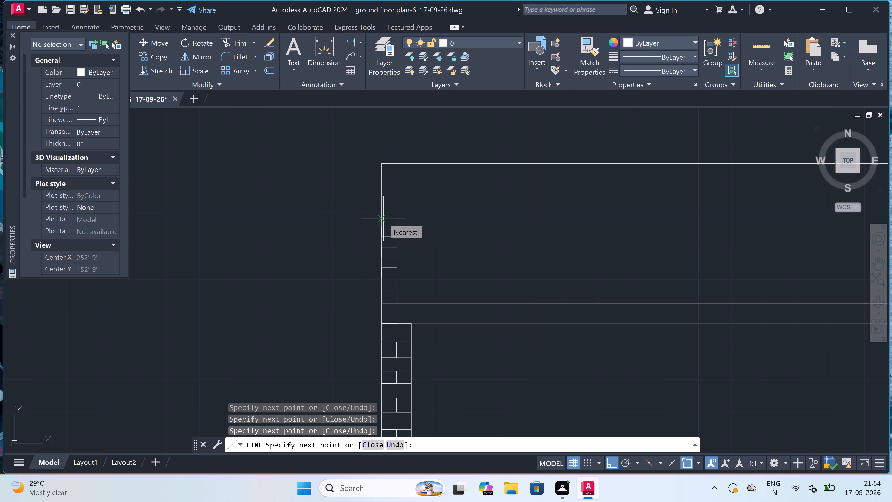
pyautogui.press('Escape')
# Draw a new zigzag line from the seventh course's inner end, adding three more horizontal brick courses upward across the left parapet wall.
pyautogui.scroll(1, 385, 221)
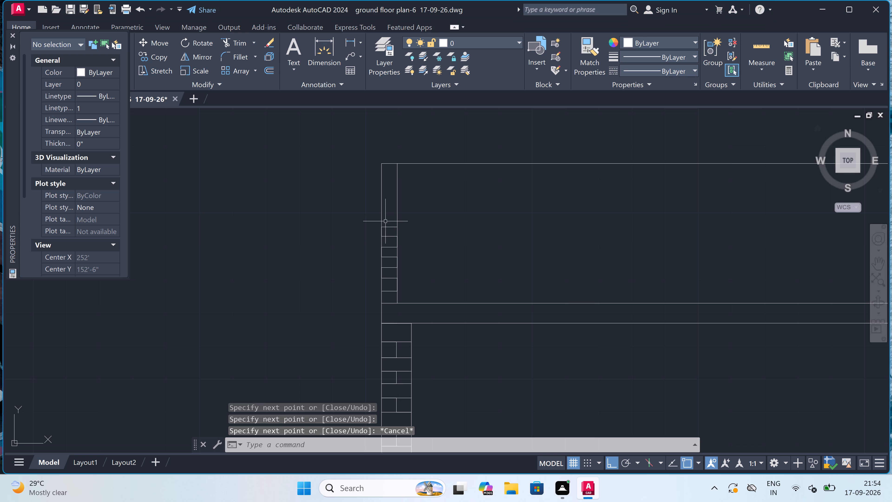
pyautogui.write('L')
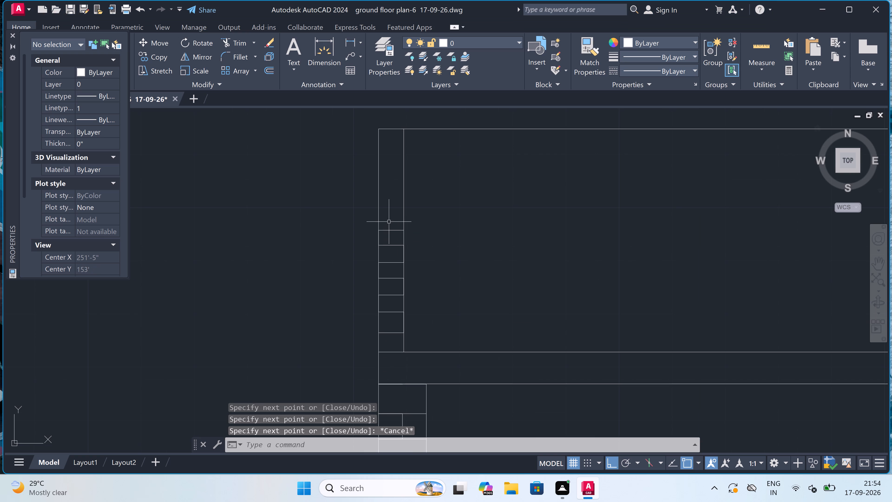
pyautogui.press('space')
pyautogui.scroll(2, 389, 222)
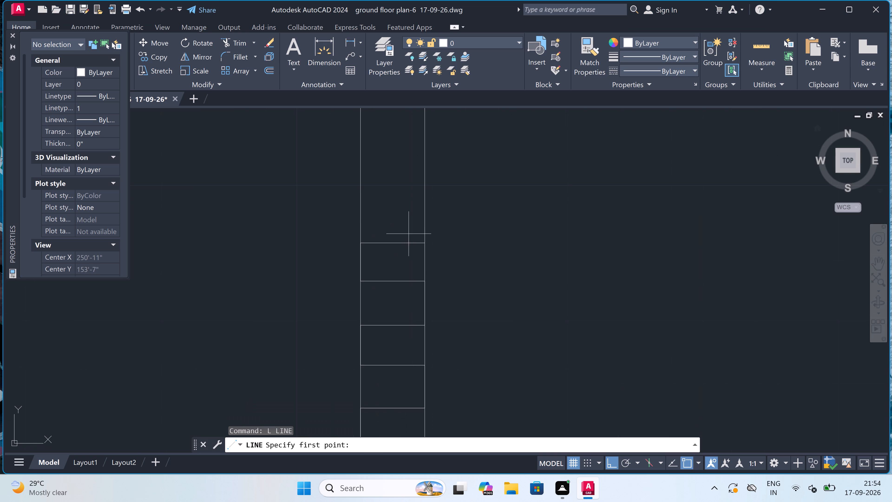
pyautogui.click(426, 244)
pyautogui.click(426, 208)
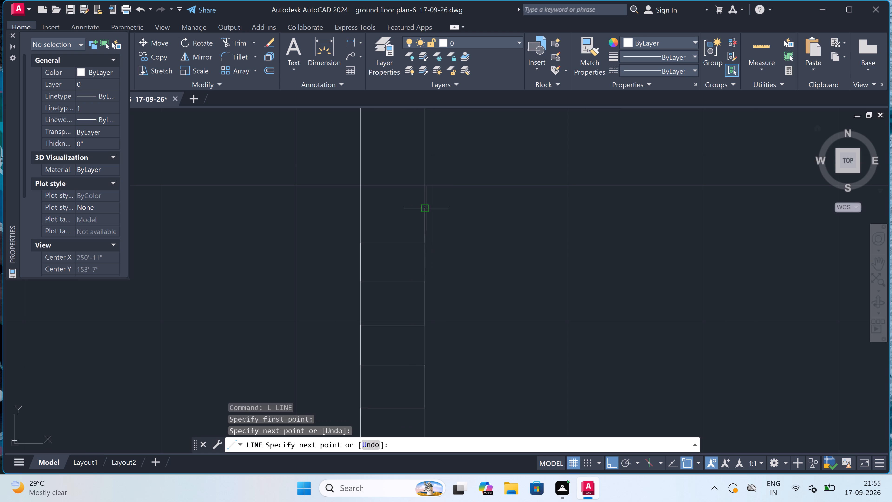
pyautogui.click(363, 209)
pyautogui.scroll(-2, 363, 209)
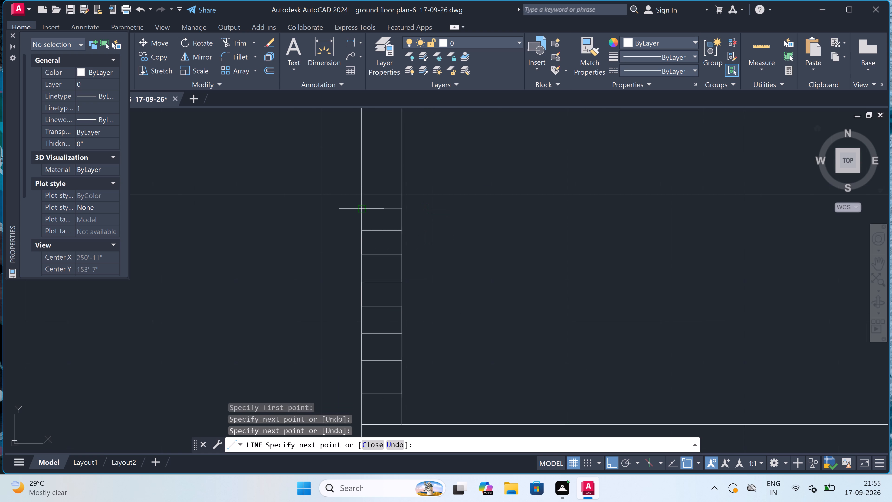
pyautogui.scroll(-2, 363, 209)
pyautogui.scroll(5, 360, 204)
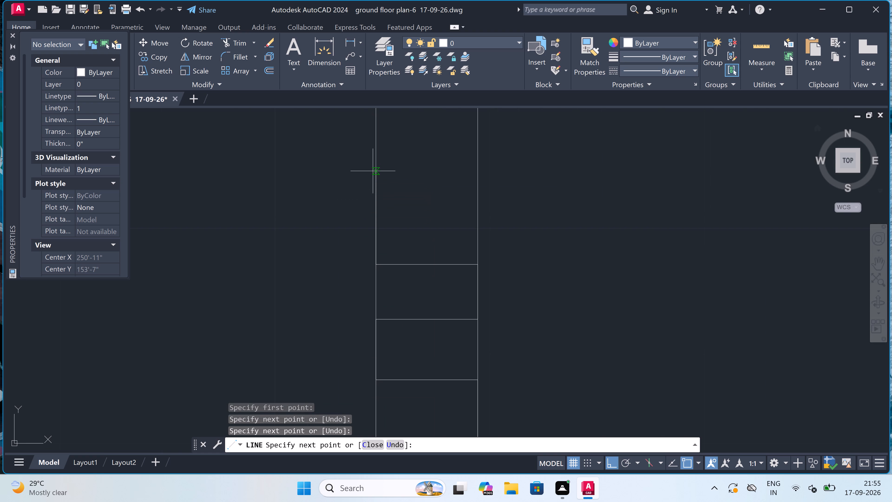
pyautogui.moveTo(374, 195); pyautogui.dragTo(377, 196)
pyautogui.click(380, 198)
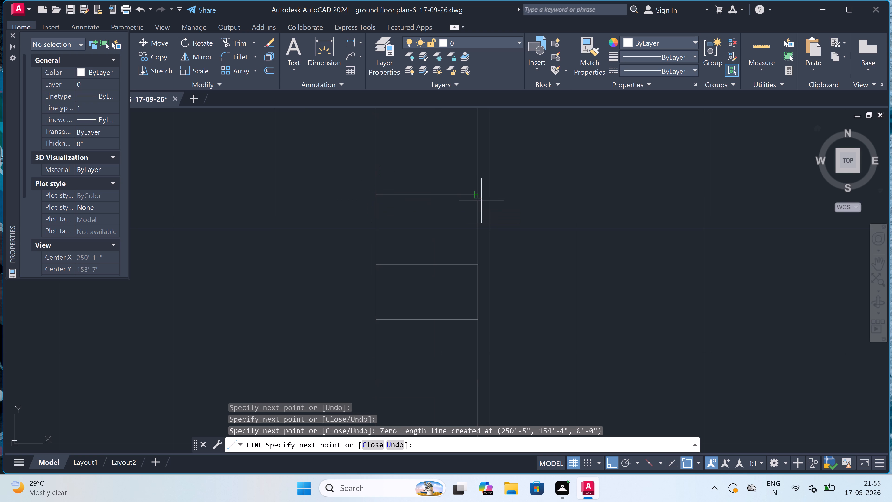
pyautogui.click(478, 198)
pyautogui.scroll(-3, 477, 199)
pyautogui.scroll(2, 476, 184)
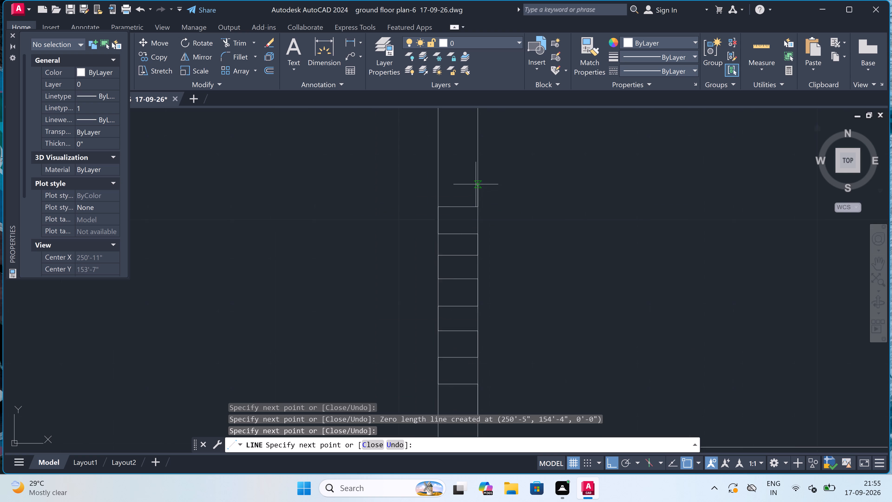
pyautogui.click(478, 186)
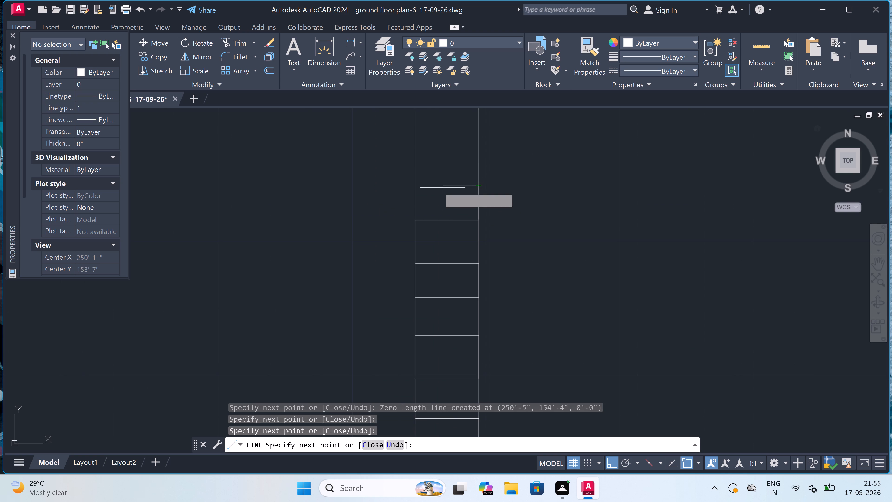
pyautogui.click(416, 186)
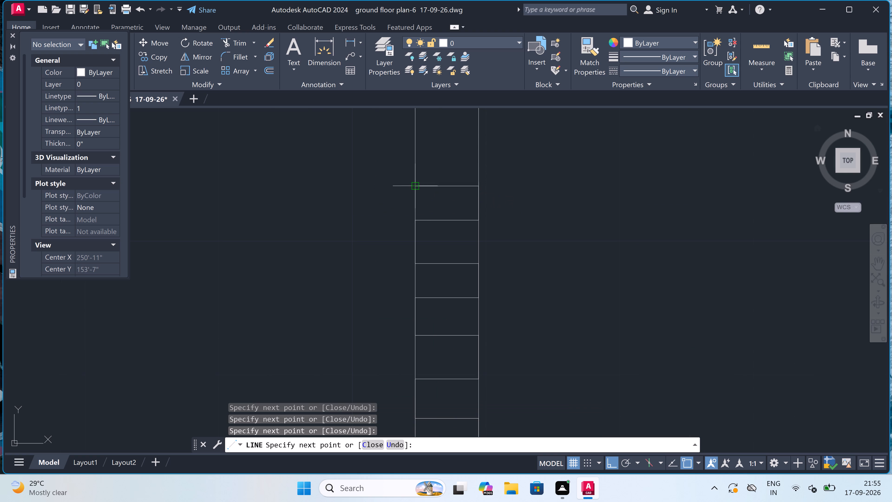
# Continue the zigzag with the last three horizontal brick courses below the left parapet's top, and finish the line.
pyautogui.scroll(-3, 416, 186)
pyautogui.scroll(2, 415, 179)
pyautogui.click(415, 178)
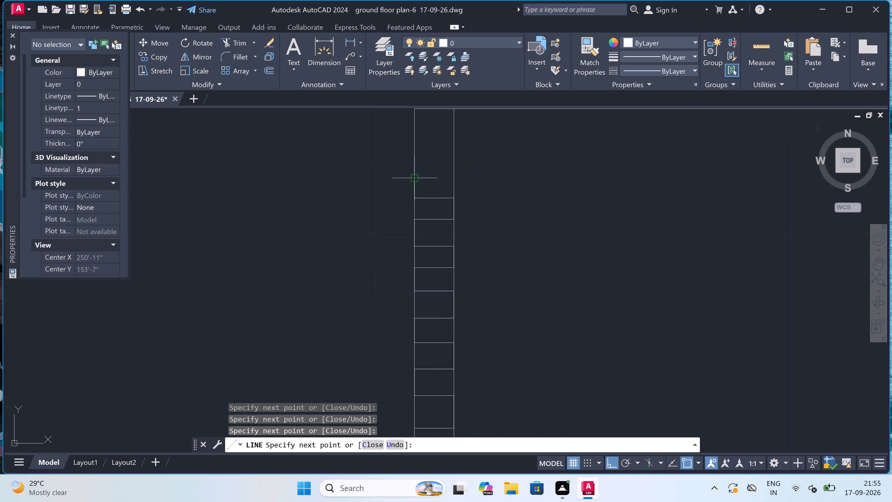
pyautogui.click(457, 176)
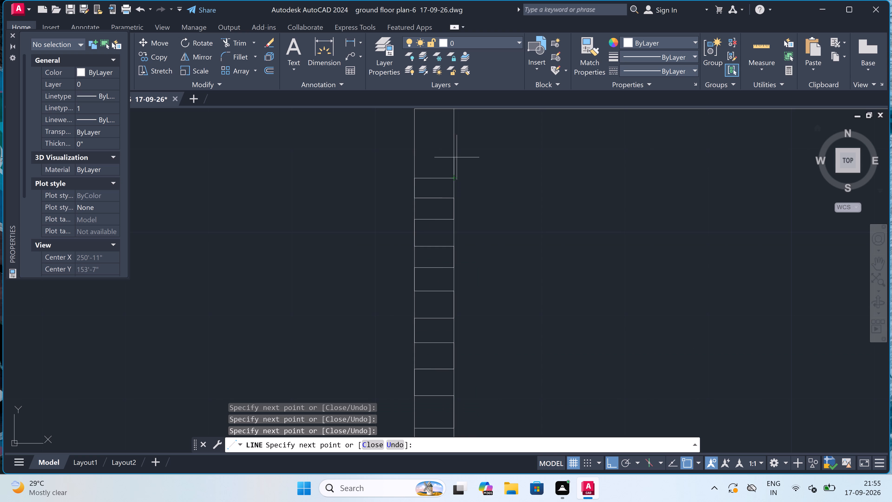
pyautogui.click(455, 154)
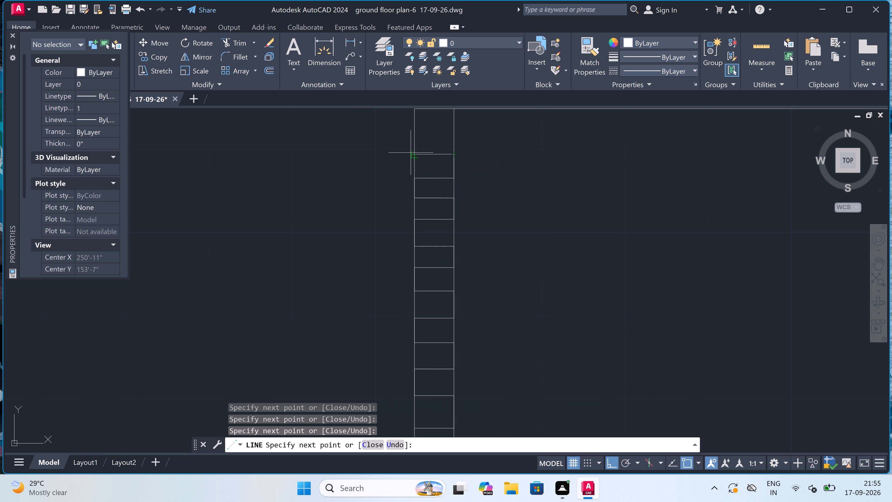
pyautogui.click(412, 154)
pyautogui.scroll(-3, 412, 154)
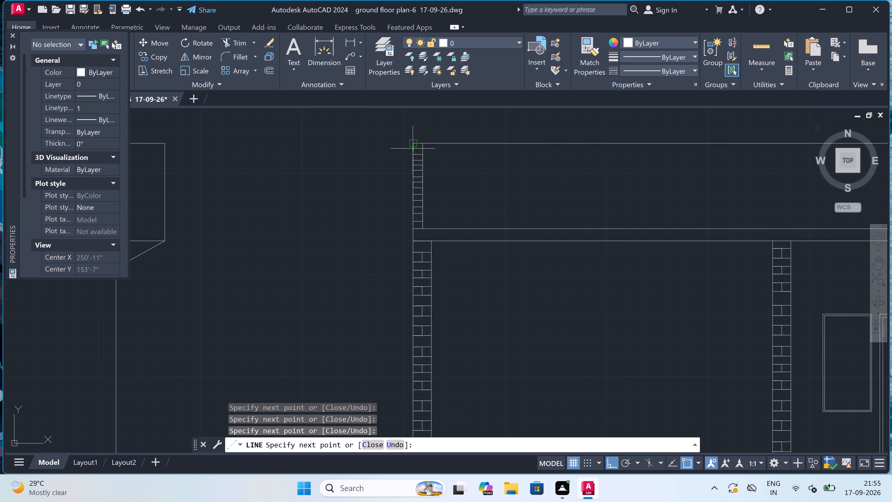
pyautogui.scroll(4, 413, 149)
pyautogui.click(408, 151)
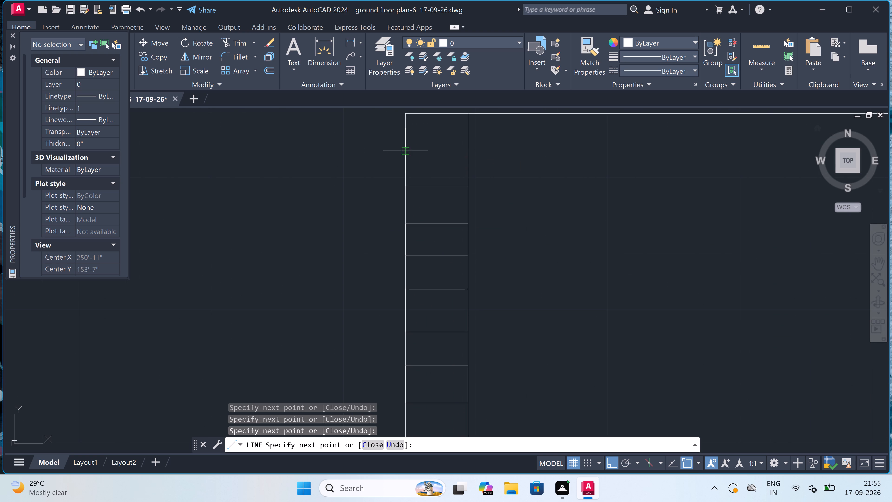
pyautogui.click(470, 149)
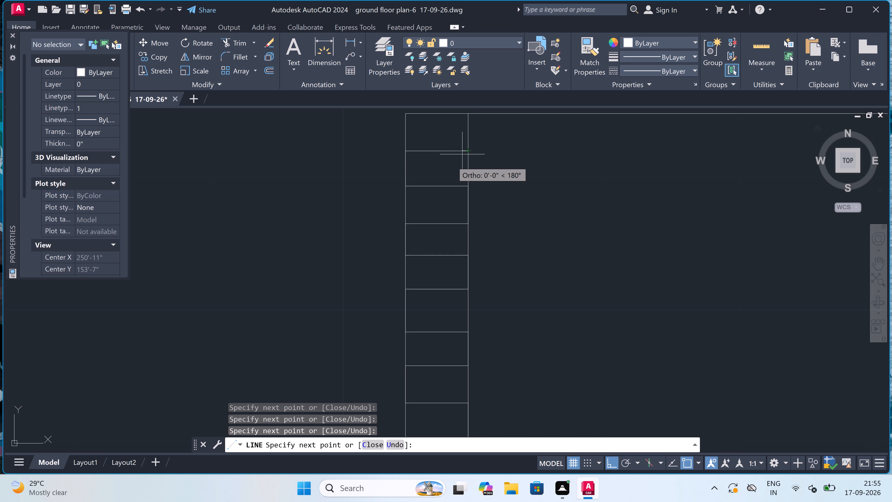
pyautogui.press('Escape')
# Draw a continuous zigzag line forming the four lowest horizontal brick courses across SECTION-AA's right parapet wall, working upward from the slab.
pyautogui.scroll(-11, 427, 169)
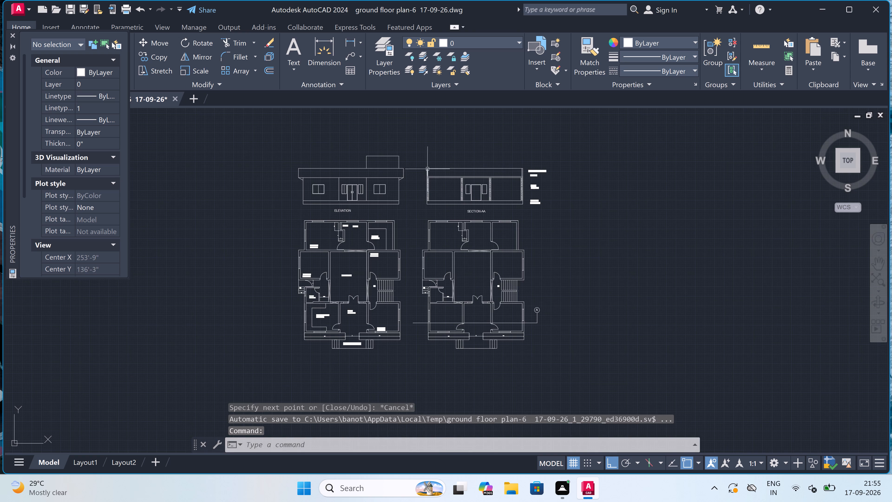
pyautogui.scroll(4, 519, 169)
pyautogui.scroll(4, 538, 191)
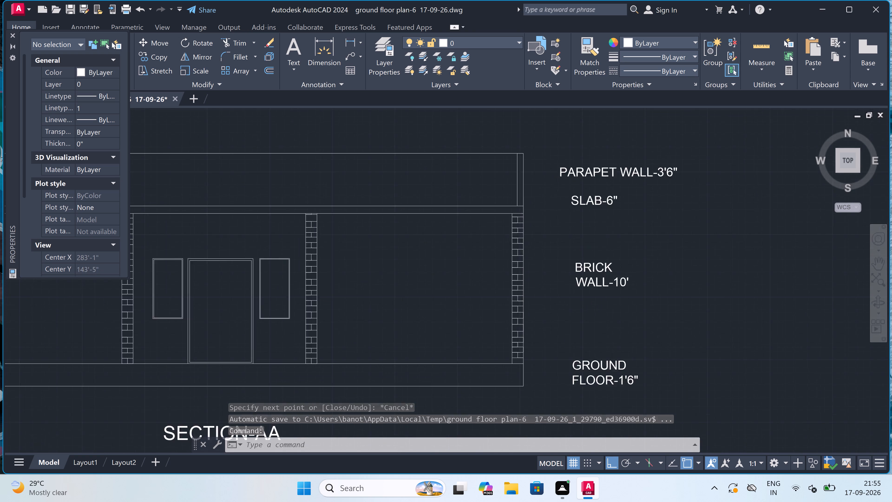
pyautogui.scroll(-3, 470, 220)
pyautogui.scroll(3, 492, 198)
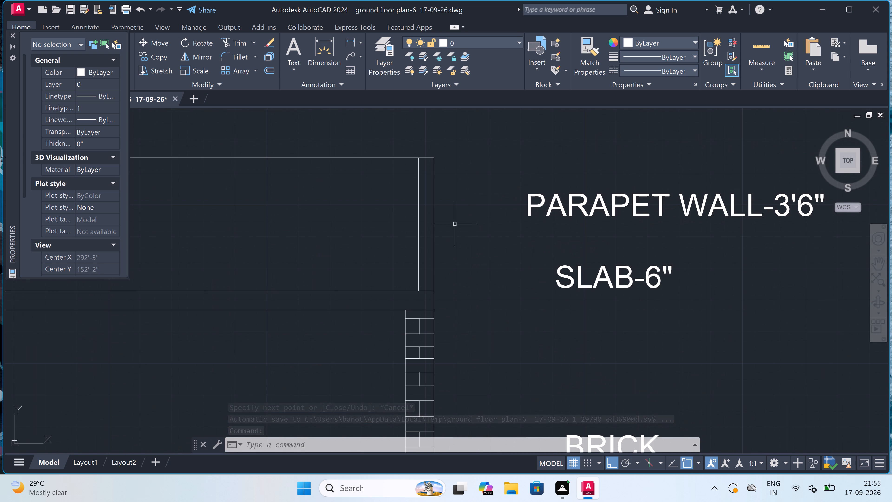
pyautogui.press('space')
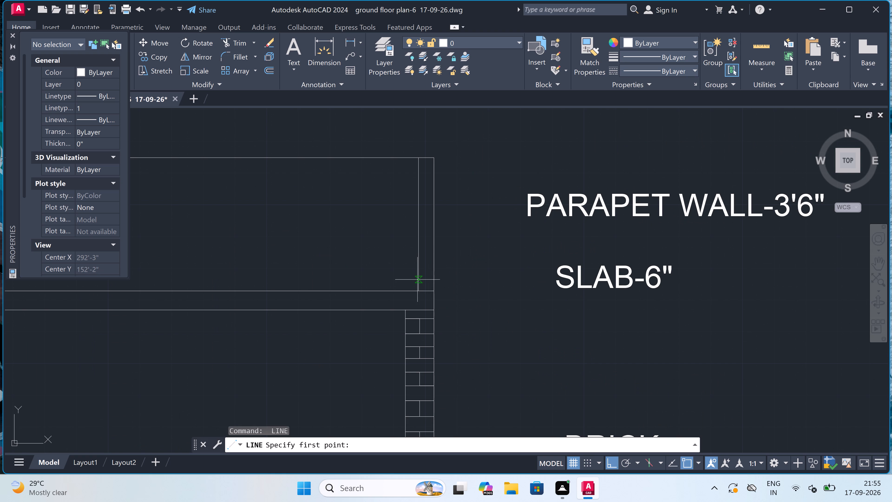
pyautogui.scroll(1, 417, 280)
pyautogui.moveTo(420, 280); pyautogui.dragTo(423, 280)
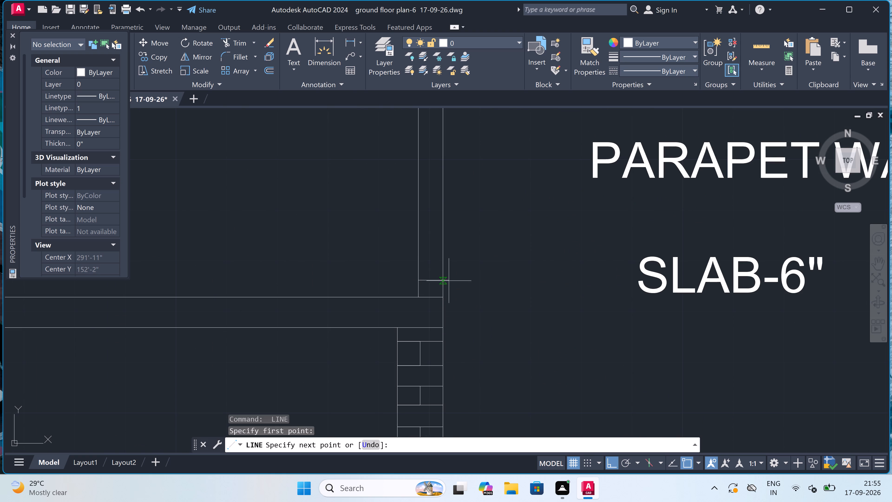
pyautogui.moveTo(445, 280); pyautogui.dragTo(449, 277)
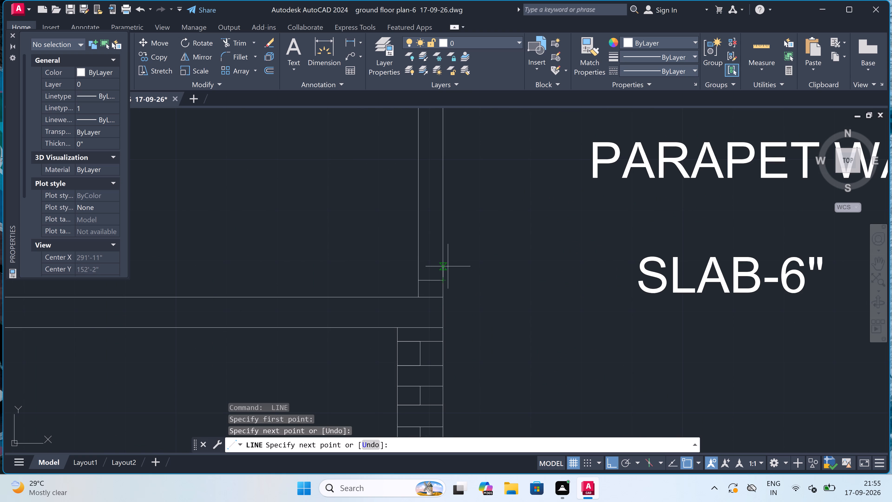
pyautogui.click(446, 265)
pyautogui.doubleClick(420, 269)
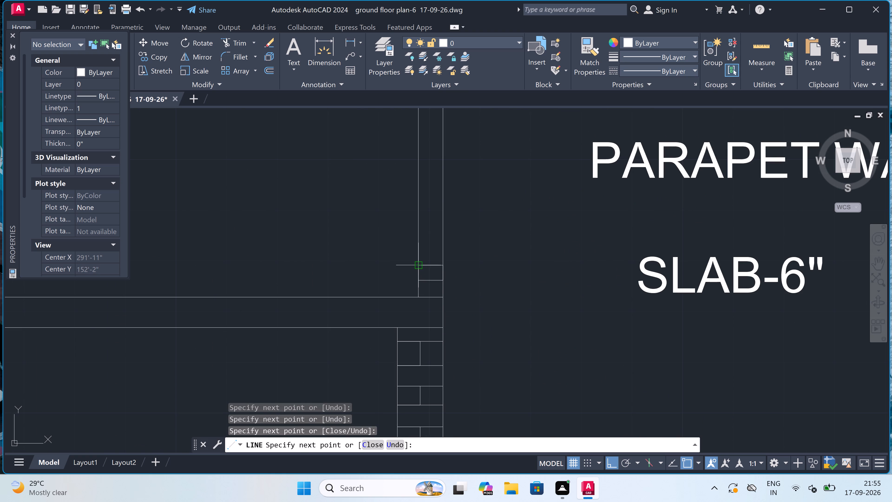
pyautogui.click(416, 251)
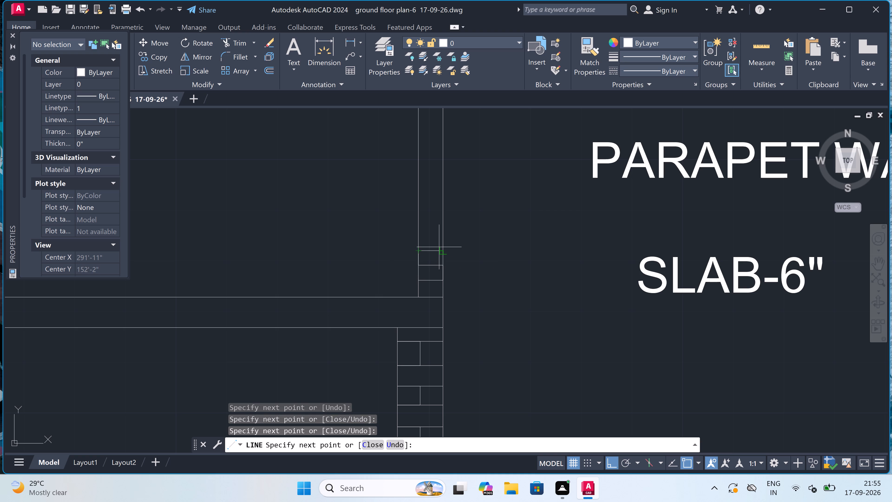
pyautogui.click(442, 251)
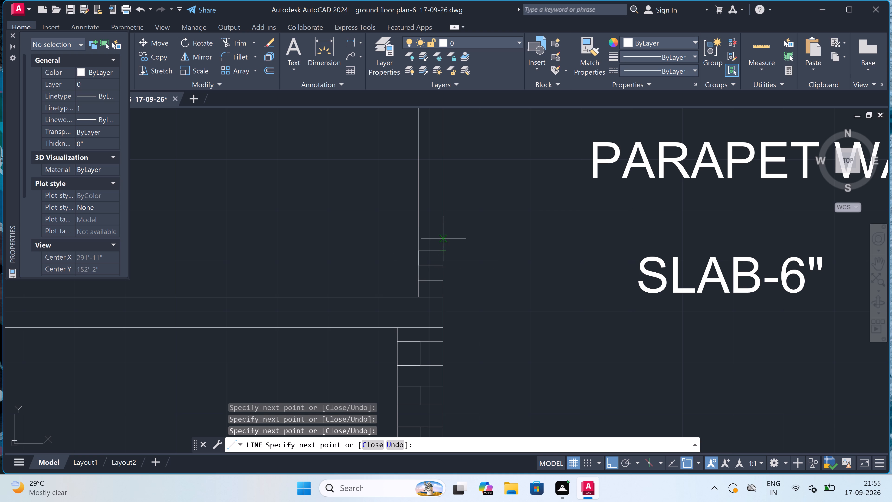
pyautogui.click(444, 238)
pyautogui.click(419, 237)
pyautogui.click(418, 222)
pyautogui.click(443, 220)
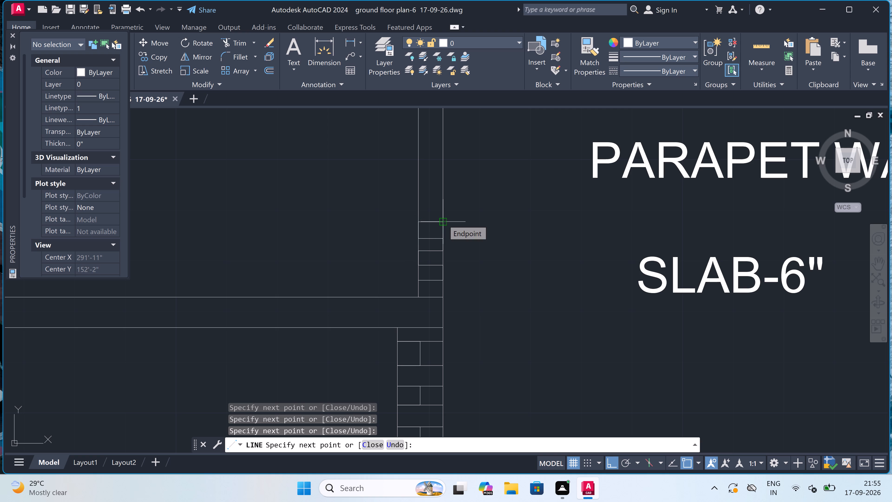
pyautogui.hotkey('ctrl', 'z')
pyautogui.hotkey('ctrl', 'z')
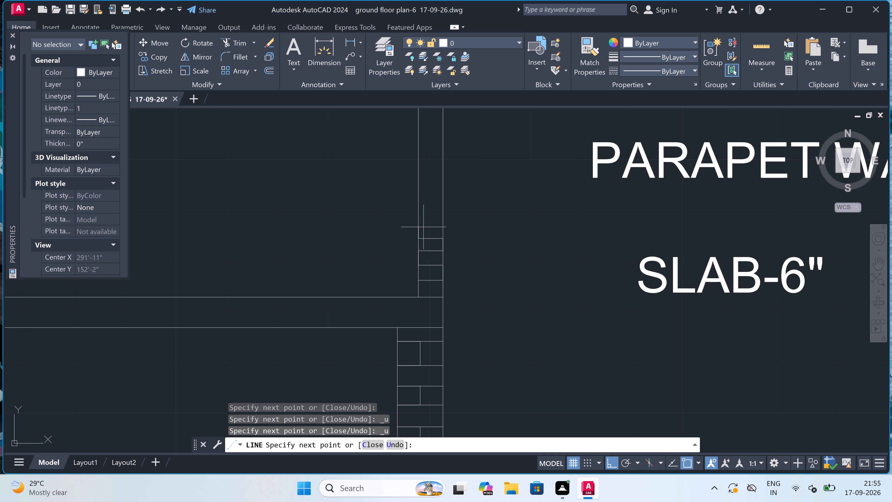
# Continue the zigzag line upward with the fifth, sixth and seventh horizontal brick courses across the right parapet wall.
pyautogui.scroll(3, 417, 226)
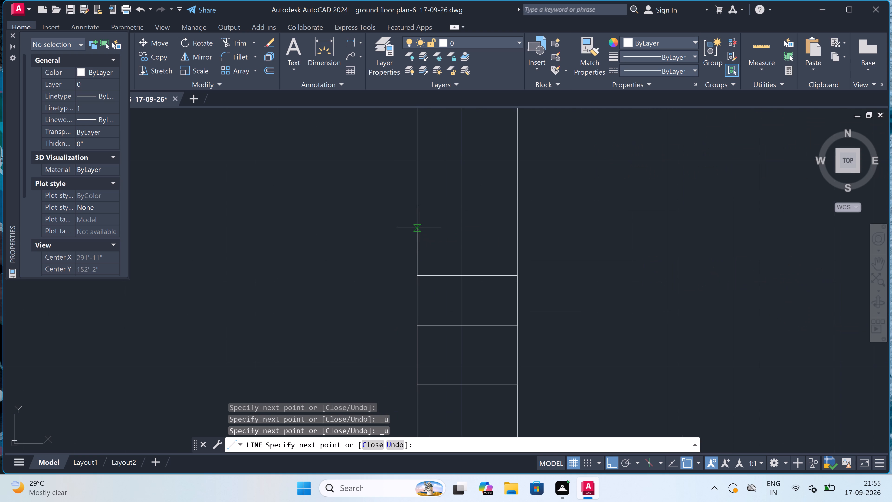
pyautogui.click(419, 228)
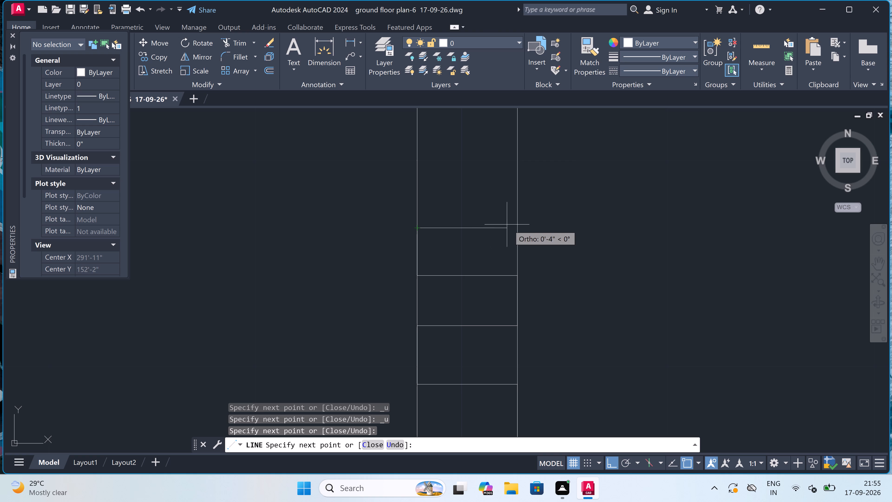
pyautogui.click(516, 231)
pyautogui.scroll(-3, 516, 229)
pyautogui.scroll(2, 514, 215)
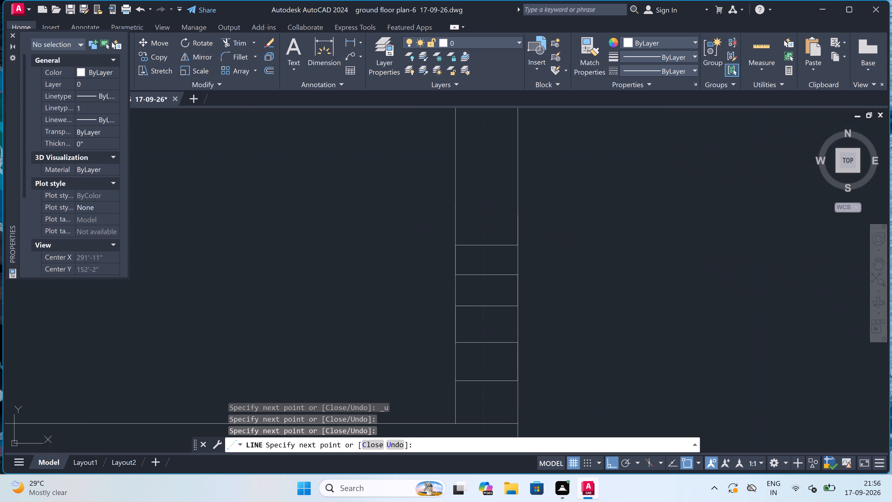
pyautogui.scroll(1, 514, 215)
pyautogui.moveTo(520, 217); pyautogui.dragTo(514, 220)
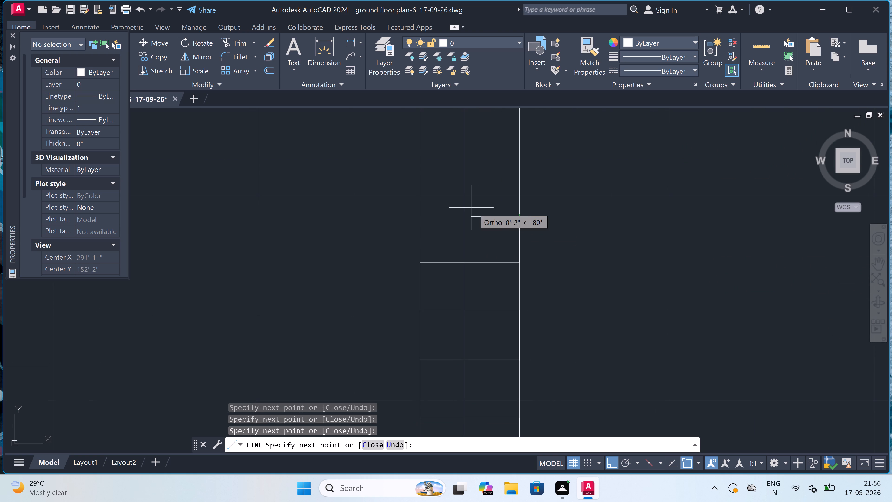
pyautogui.click(418, 218)
pyautogui.scroll(-4, 418, 219)
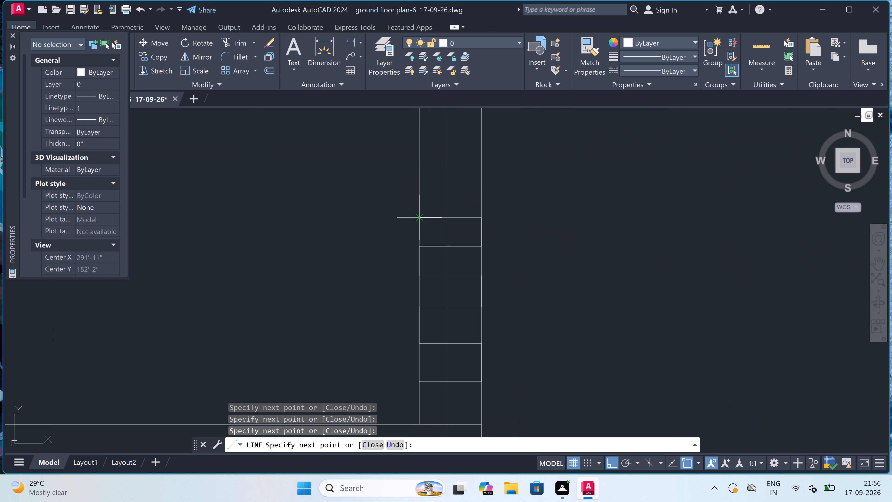
pyautogui.scroll(3, 415, 212)
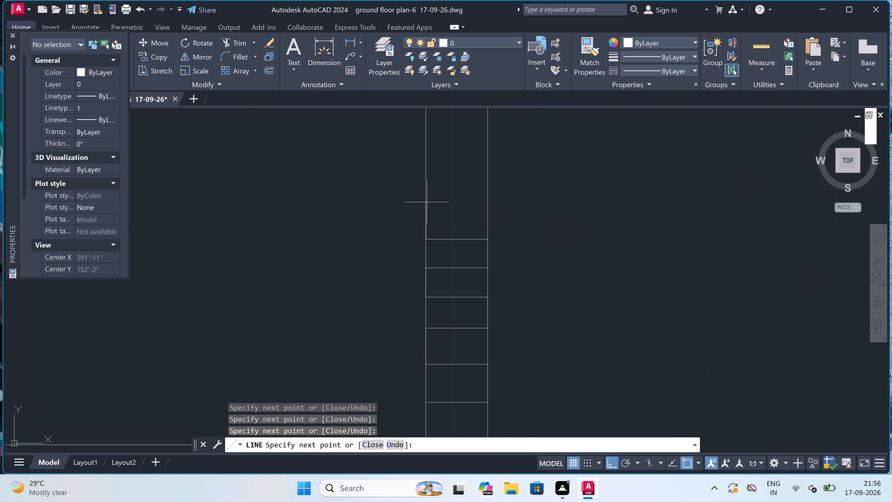
pyautogui.click(427, 203)
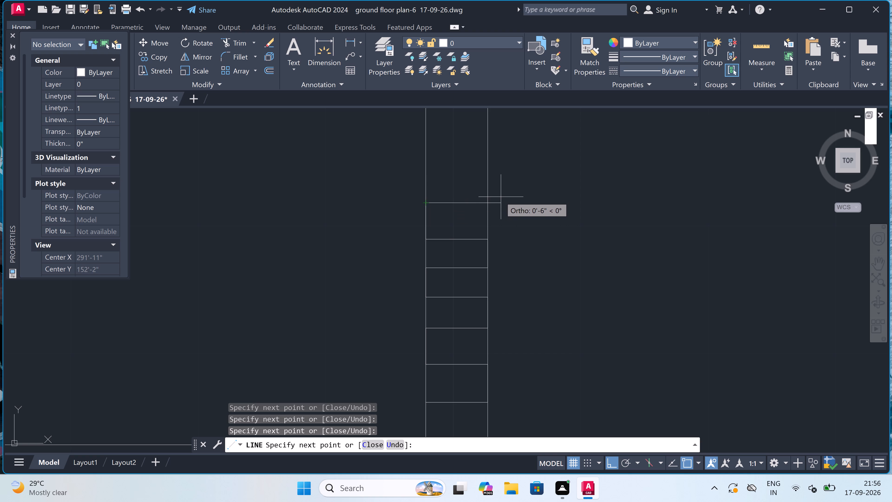
pyautogui.click(488, 203)
# Continue the zigzag line upward with the eighth, ninth and tenth horizontal brick courses across the right parapet wall.
pyautogui.scroll(-3, 486, 205)
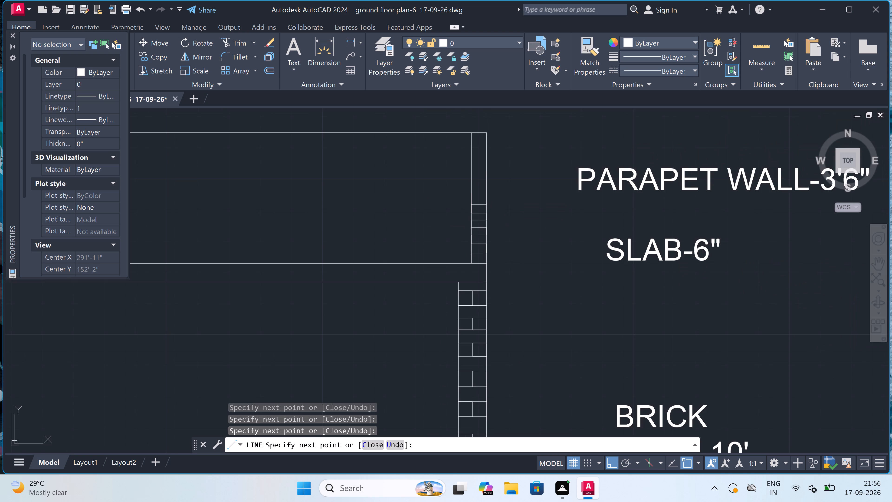
pyautogui.scroll(4, 484, 197)
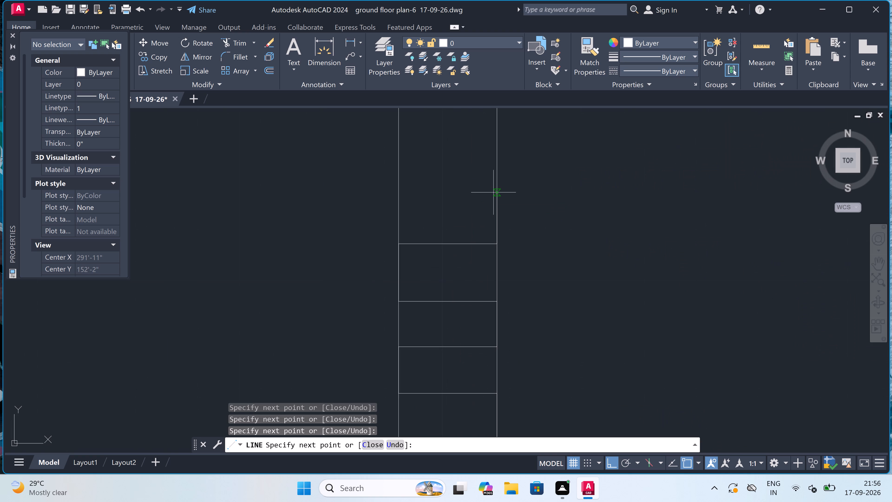
pyautogui.click(494, 192)
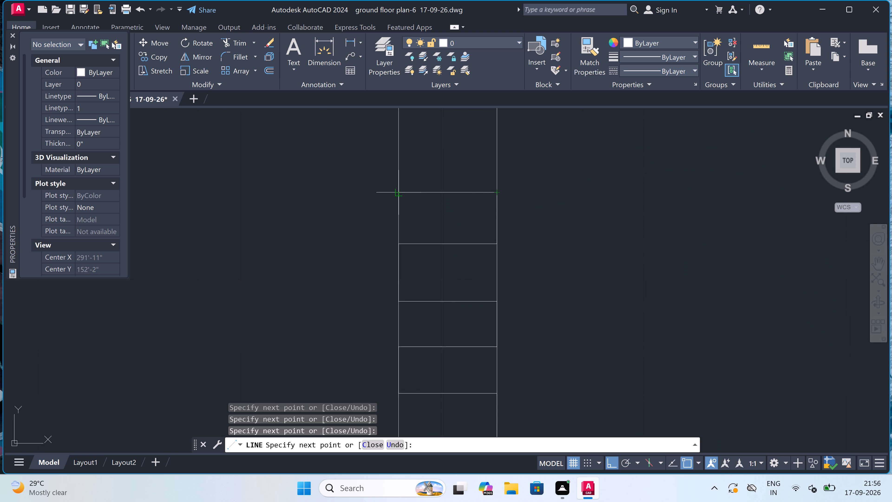
pyautogui.click(397, 192)
pyautogui.scroll(-5, 397, 192)
pyautogui.scroll(4, 391, 178)
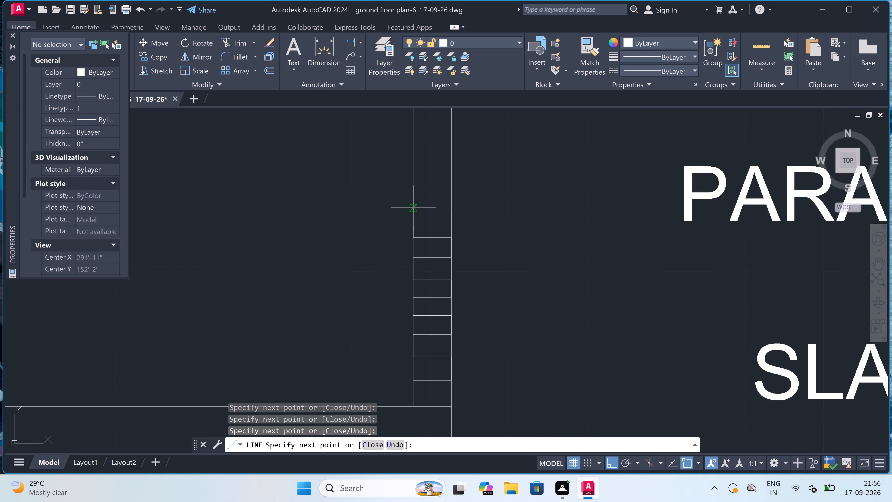
pyautogui.click(414, 211)
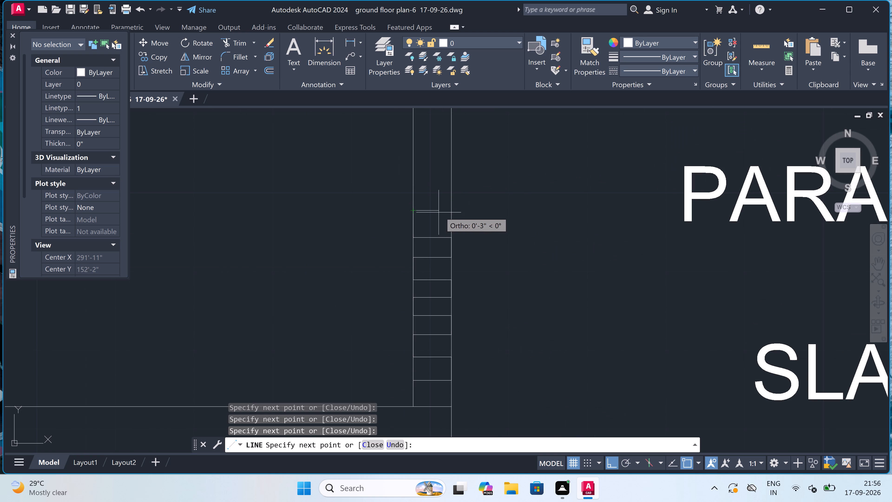
pyautogui.click(451, 211)
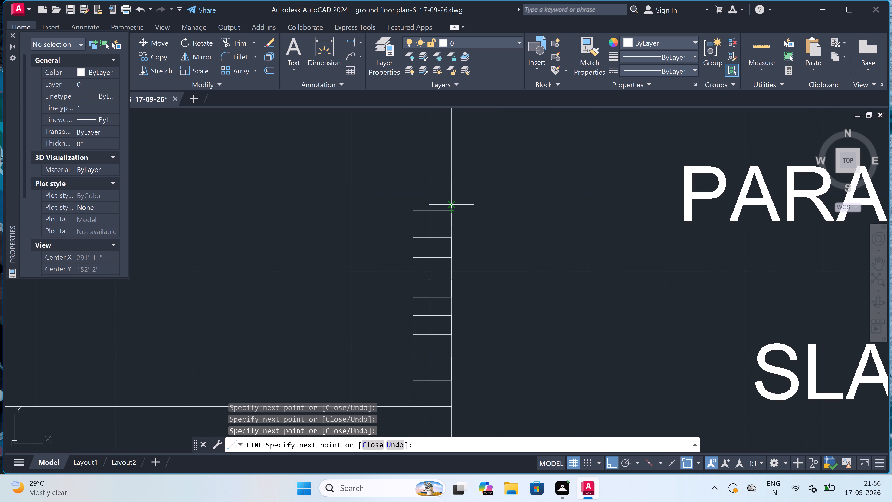
pyautogui.click(450, 184)
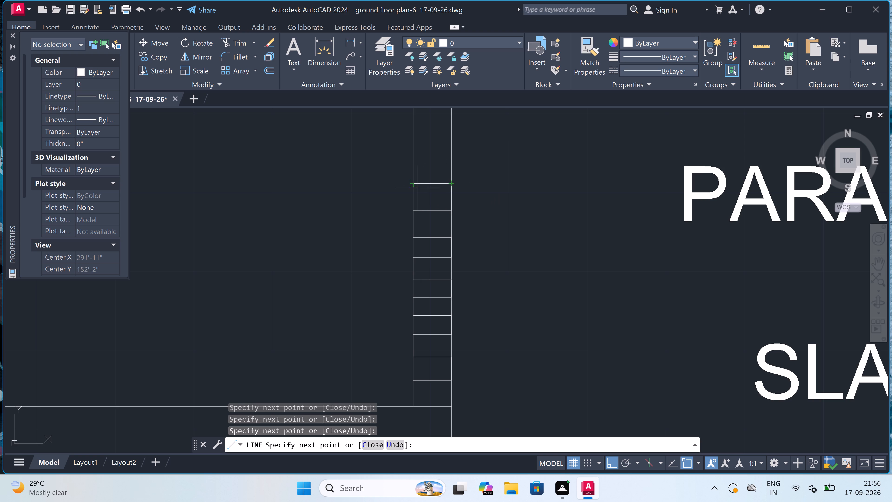
pyautogui.click(412, 185)
# Continue the zigzag line upward with the last four horizontal brick courses below the right parapet wall's top, and finish the line.
pyautogui.scroll(-5, 413, 185)
pyautogui.scroll(4, 413, 165)
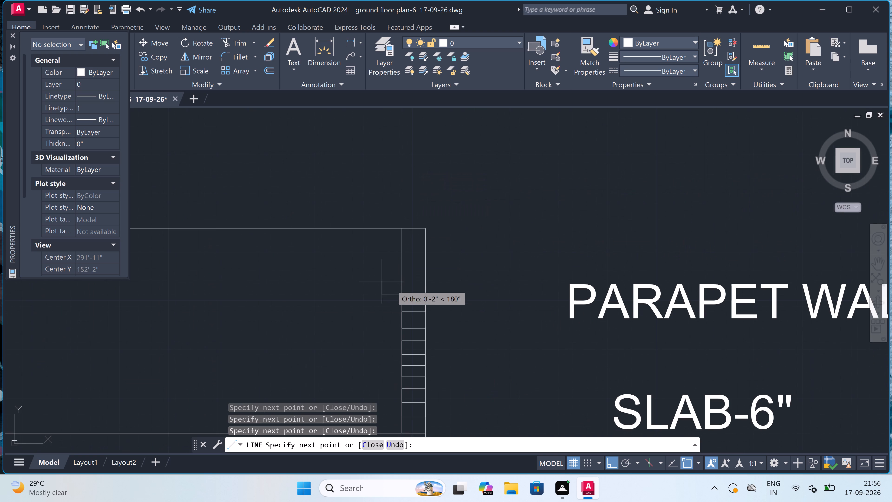
pyautogui.scroll(2, 398, 293)
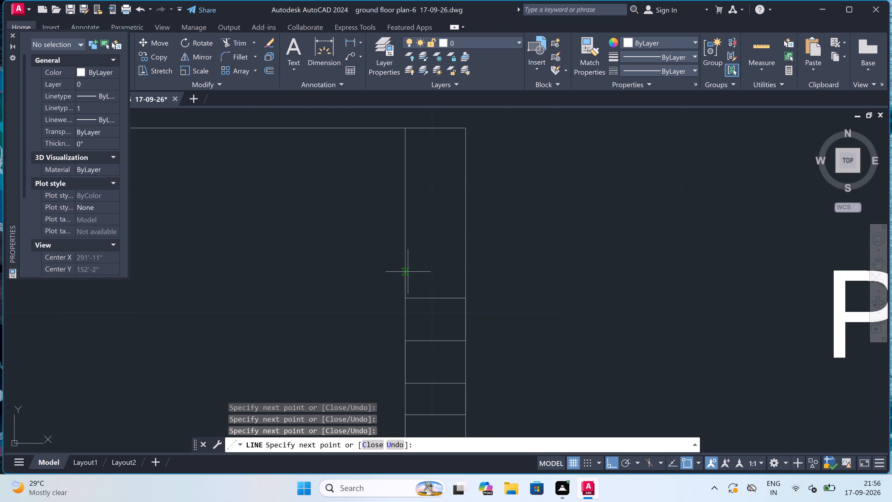
pyautogui.moveTo(421, 252); pyautogui.dragTo(439, 234)
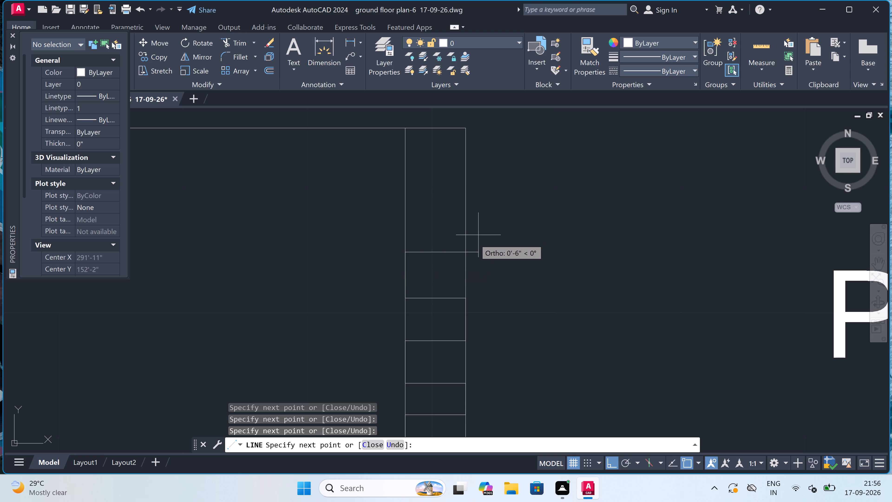
pyautogui.hotkey('ctrl', 'z')
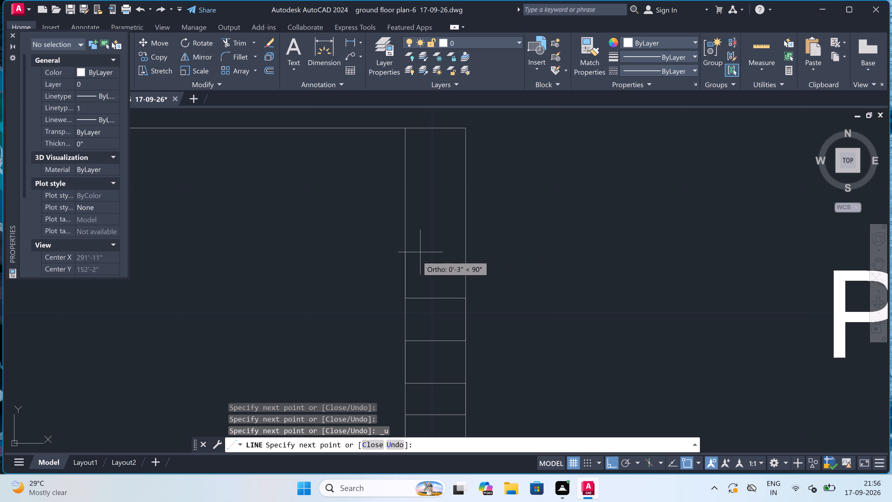
pyautogui.click(402, 266)
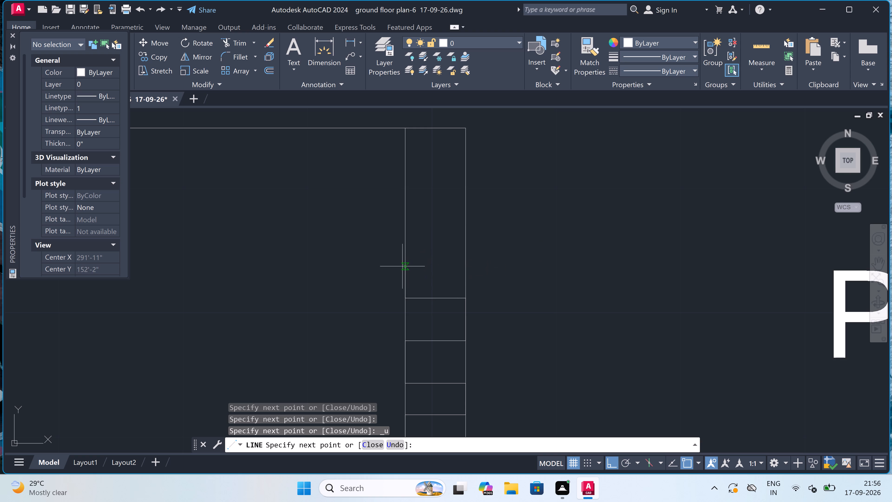
pyautogui.click(464, 267)
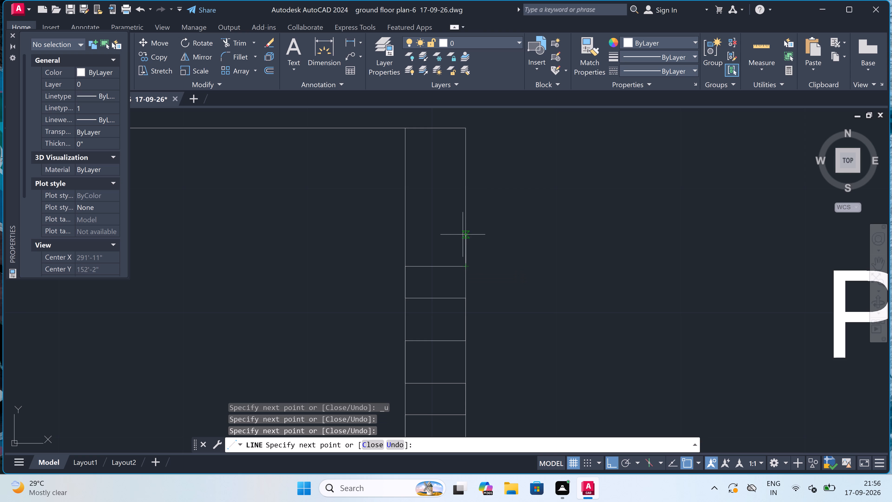
pyautogui.click(465, 233)
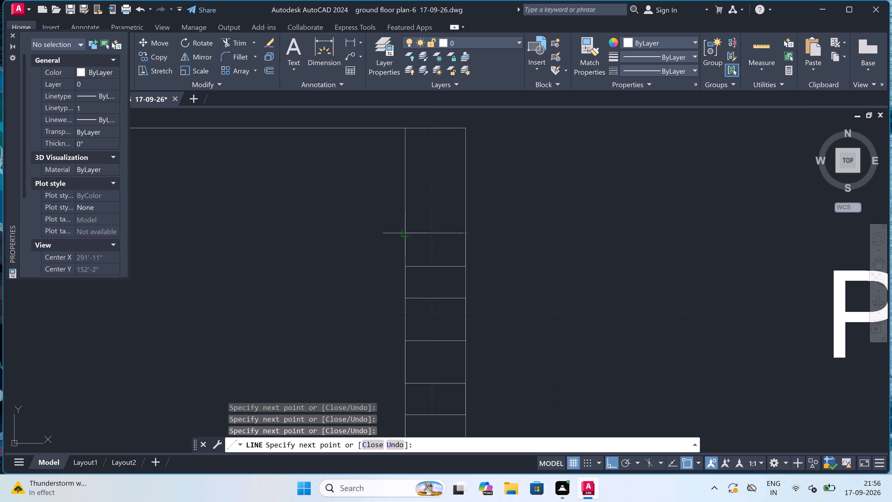
pyautogui.click(405, 236)
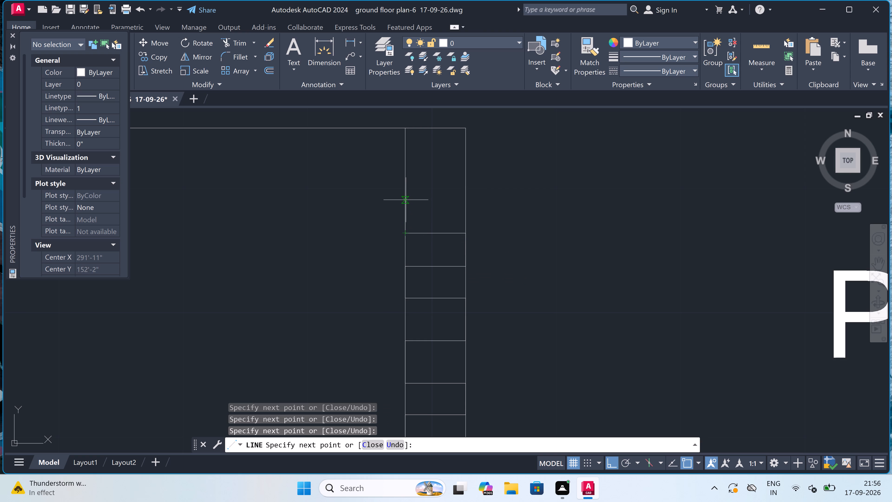
pyautogui.click(406, 199)
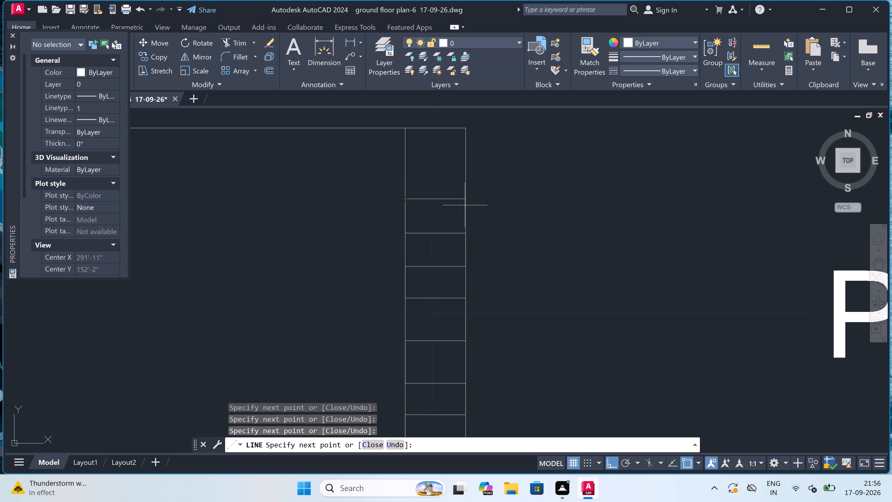
pyautogui.click(465, 203)
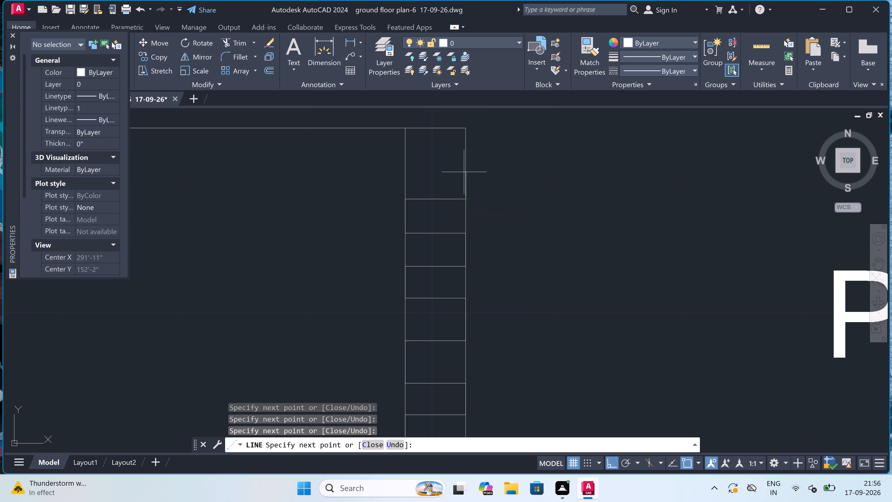
pyautogui.click(466, 158)
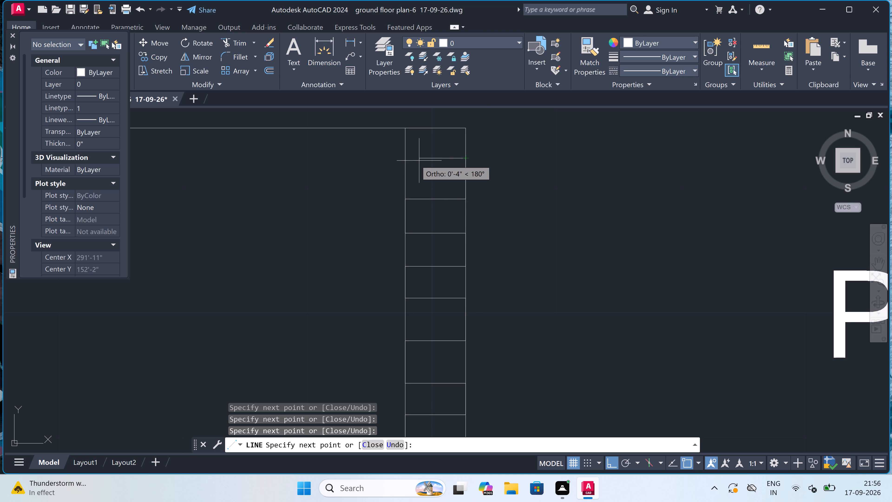
pyautogui.doubleClick(407, 157)
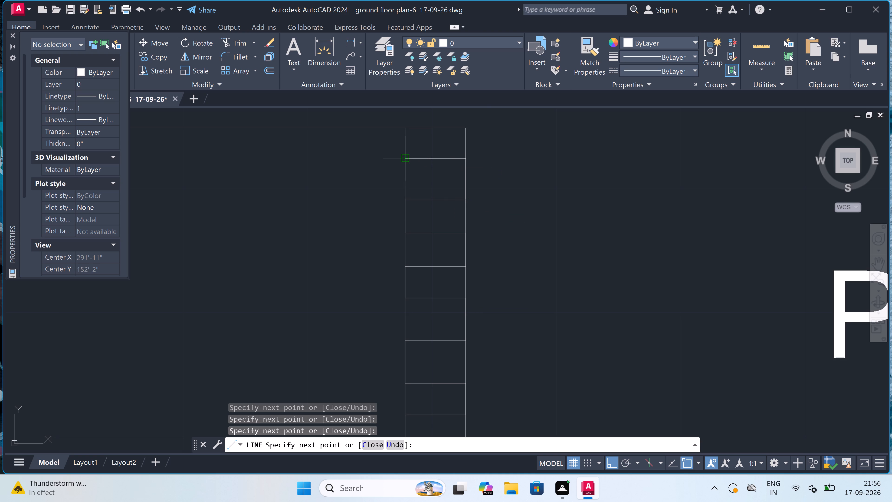
pyautogui.press('Escape')
# Review the brick coursing across SECTION-AA and compare the section with the elevation and floor plans around it.
pyautogui.scroll(-11, 408, 160)
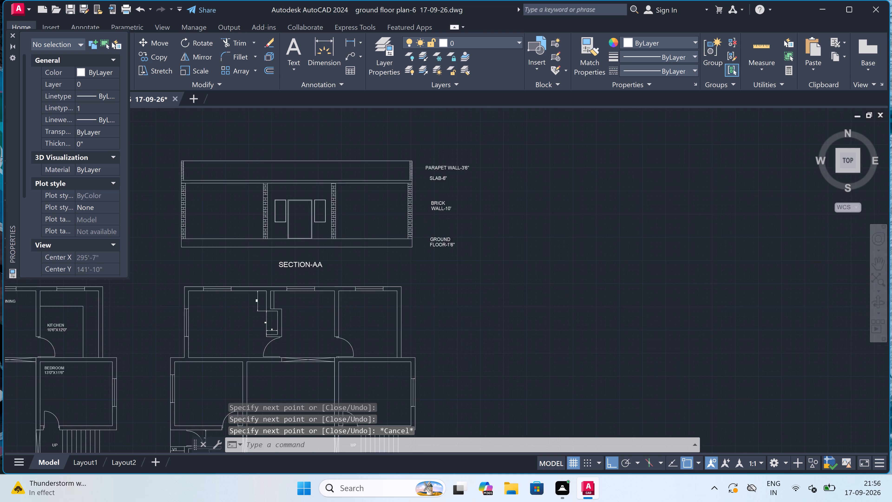
pyautogui.scroll(3, 358, 165)
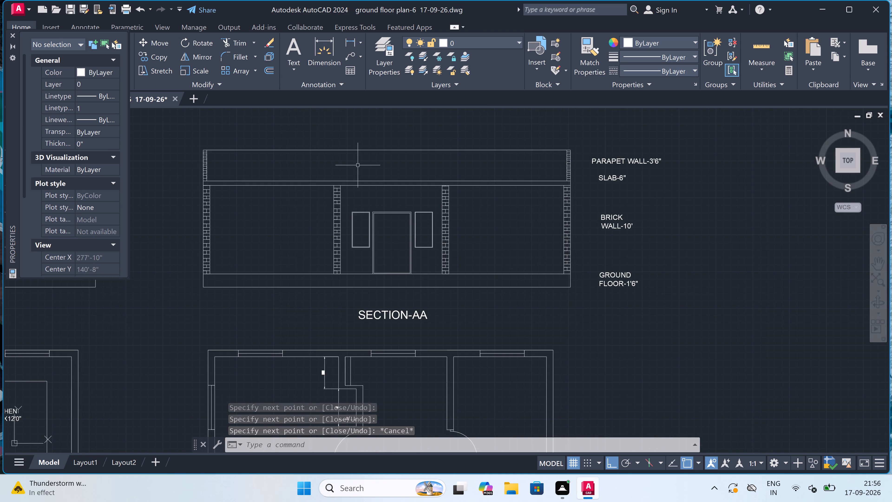
pyautogui.scroll(-1, 358, 165)
pyautogui.scroll(1, 358, 165)
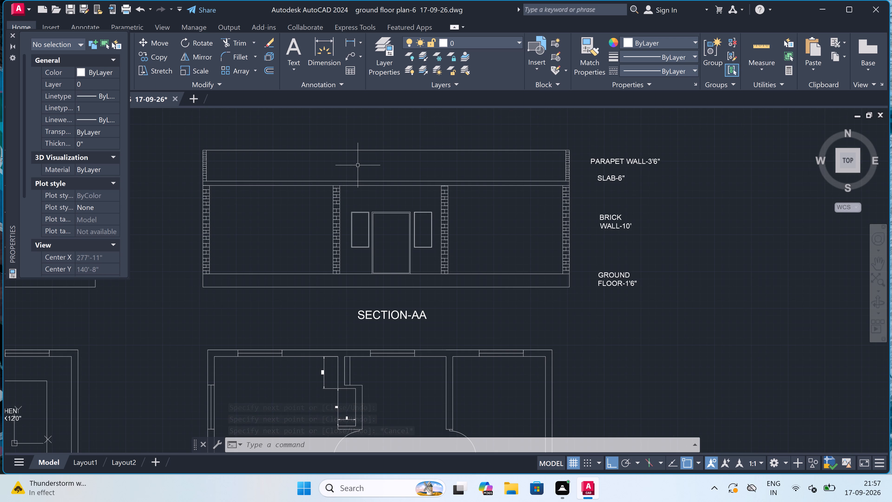
pyautogui.scroll(-2, 358, 166)
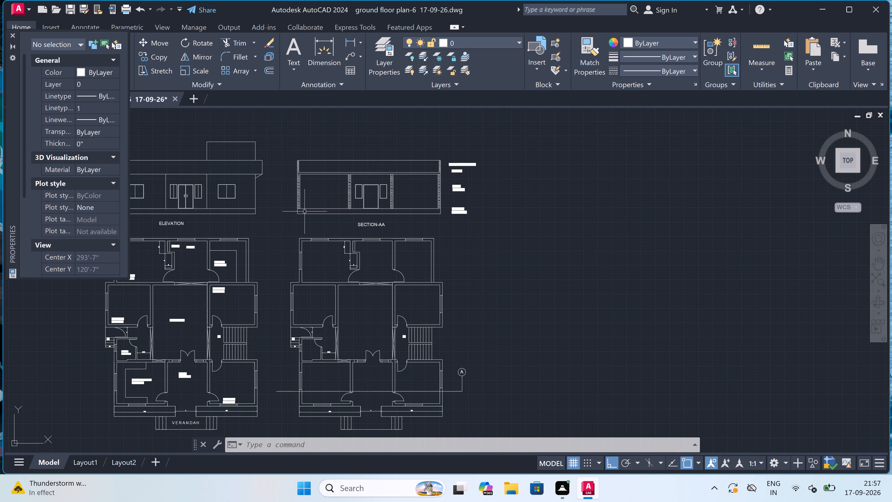
pyautogui.scroll(4, 305, 211)
pyautogui.scroll(-3, 285, 217)
pyautogui.scroll(3, 282, 241)
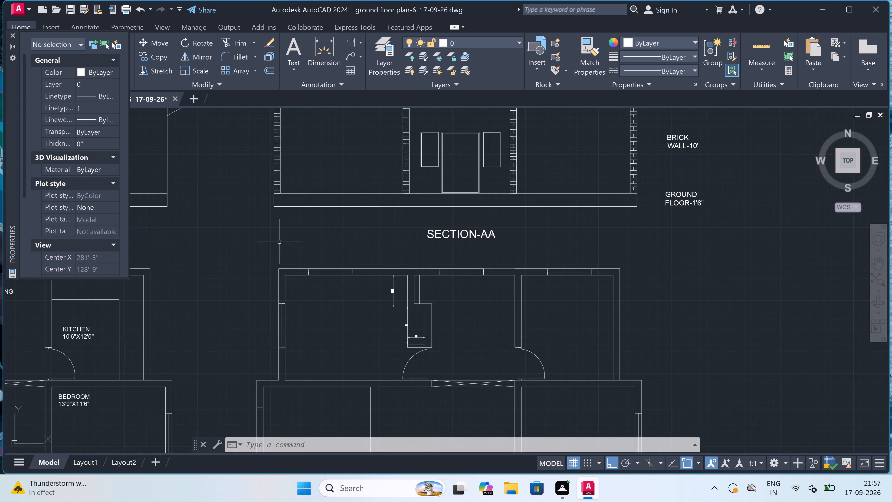
pyautogui.scroll(-2, 270, 239)
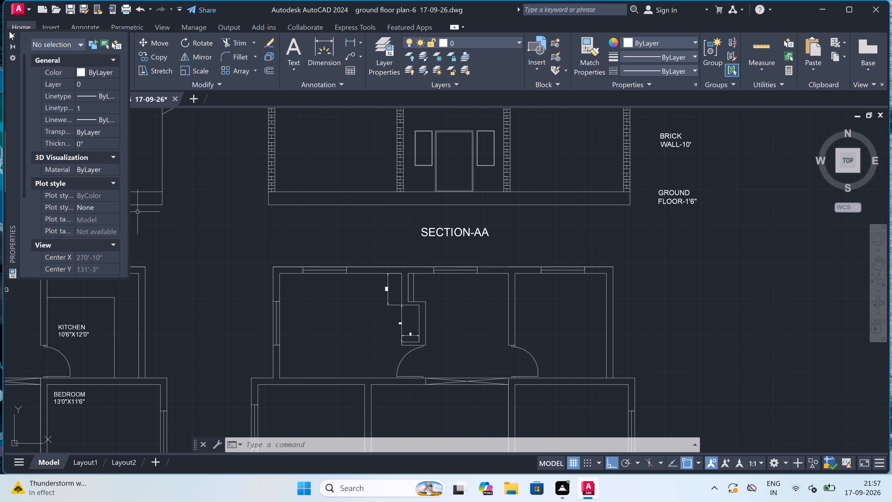
# Close the Properties palette to clear the drawing area.
pyautogui.click(12, 33)
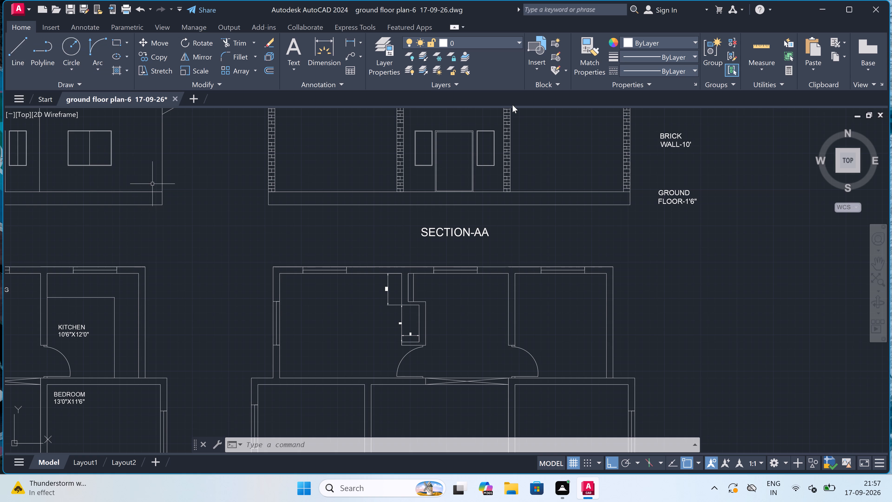
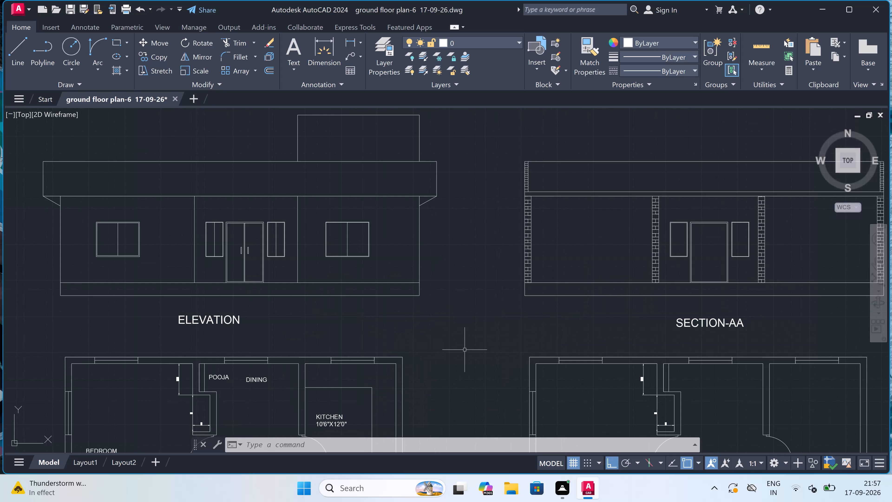
# Draw a small freehand triangle with three non-orthogonal lines inside SECTION-AA's ground floor base, near its lower left corner.
pyautogui.scroll(4, 632, 259)
pyautogui.scroll(-3, 514, 323)
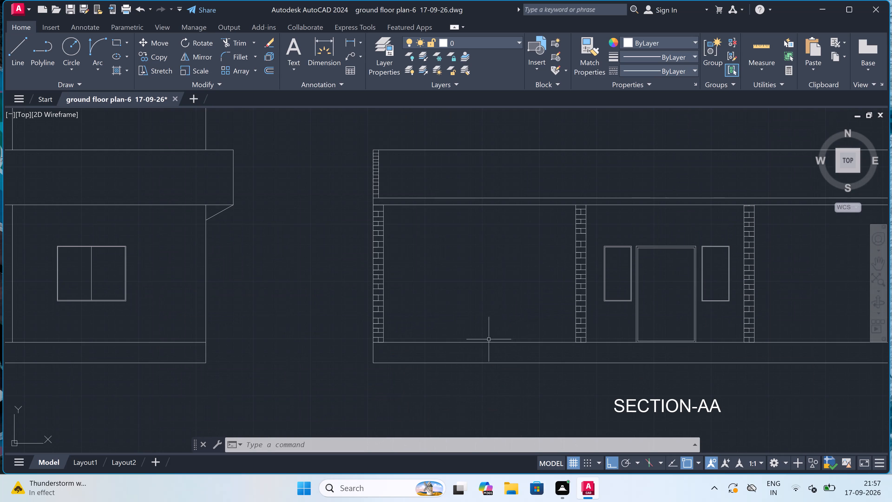
pyautogui.scroll(4, 380, 357)
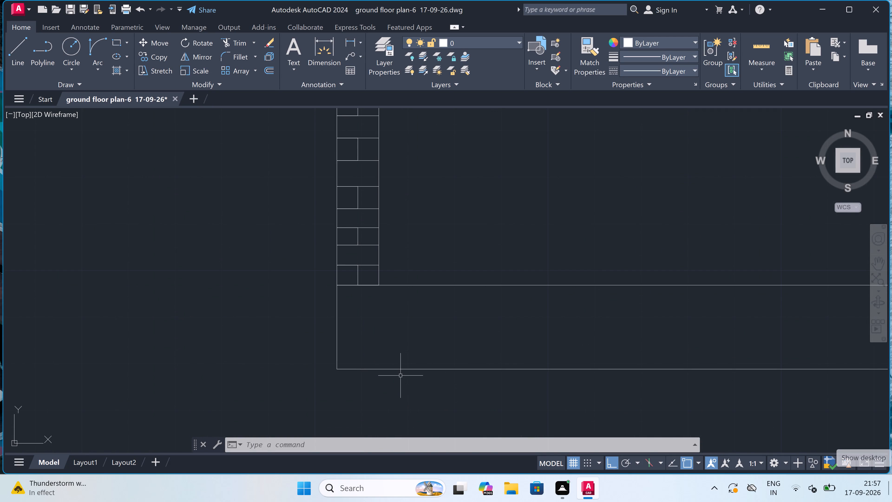
pyautogui.write('L')
pyautogui.press('space')
pyautogui.scroll(1, 859, 480)
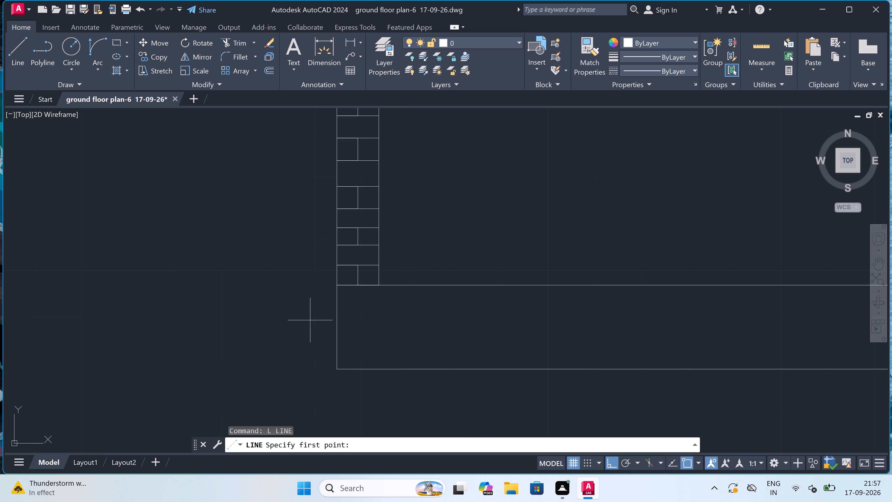
pyautogui.scroll(2, 341, 351)
pyautogui.click(351, 345)
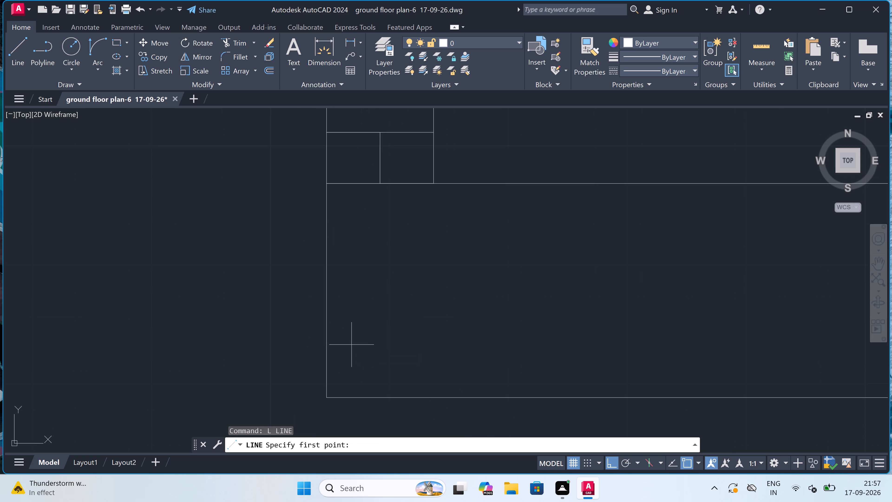
pyautogui.press('F8')
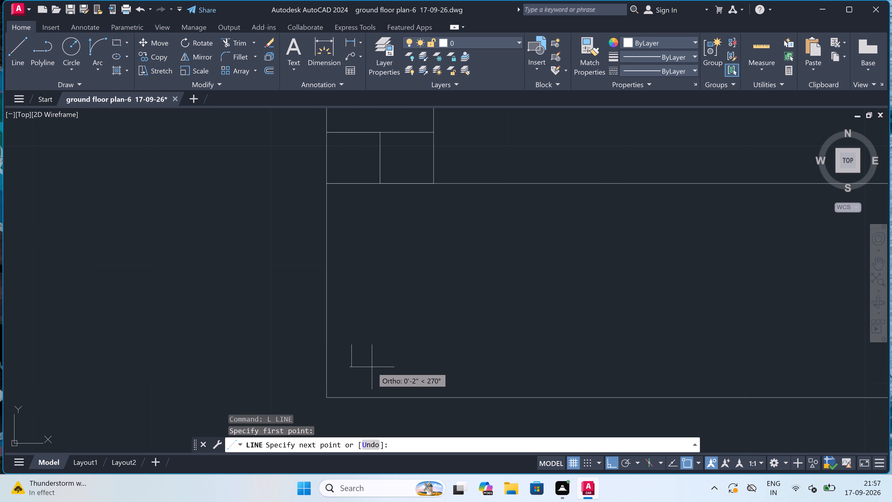
pyautogui.click(373, 368)
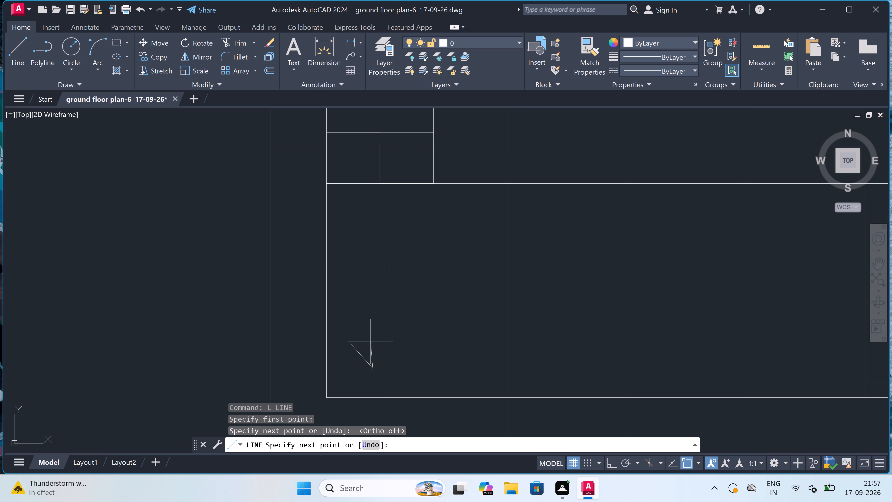
pyautogui.moveTo(377, 336); pyautogui.dragTo(377, 340)
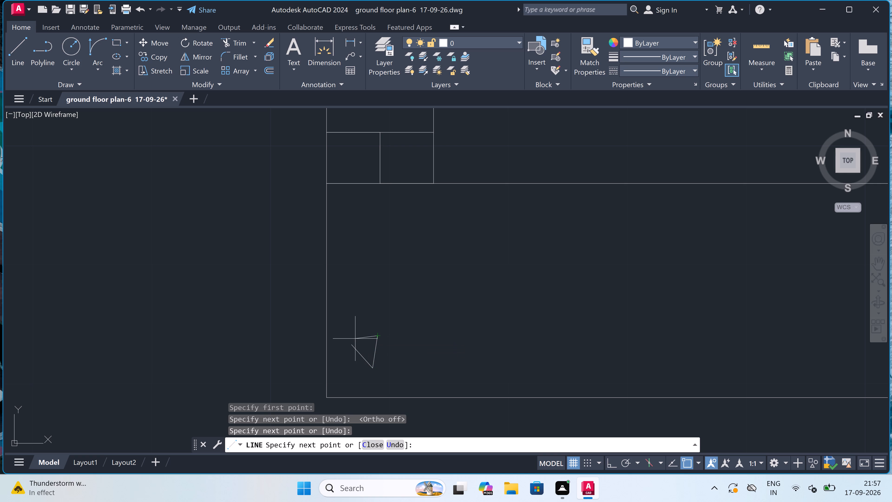
pyautogui.click(354, 347)
pyautogui.press('Escape')
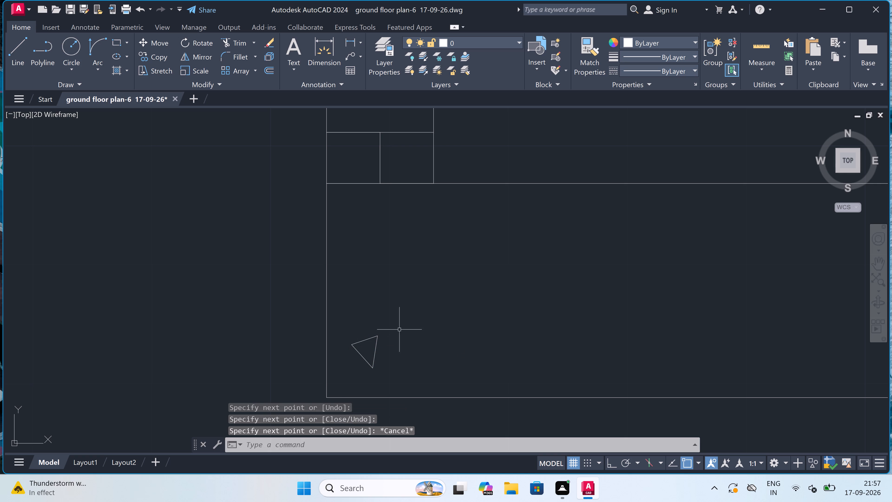
# Copy the triangle's three lines to four scattered spots in the ground floor base, just right of the left brick wall.
pyautogui.moveTo(412, 324); pyautogui.dragTo(396, 334)
pyautogui.click(358, 359)
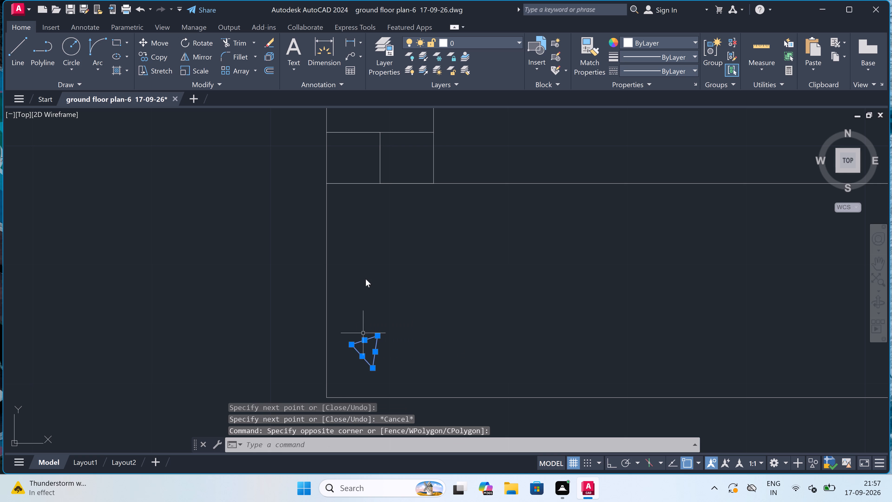
pyautogui.click(146, 56)
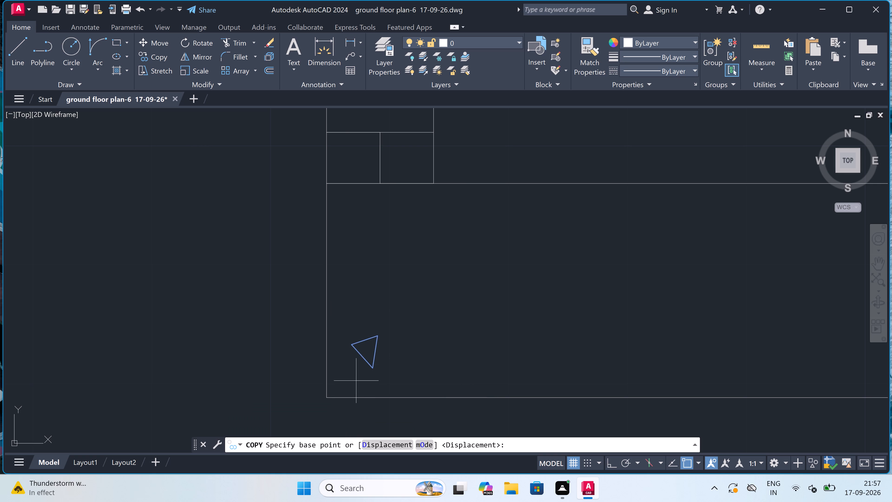
pyautogui.moveTo(361, 345); pyautogui.dragTo(364, 347)
pyautogui.scroll(-4, 399, 320)
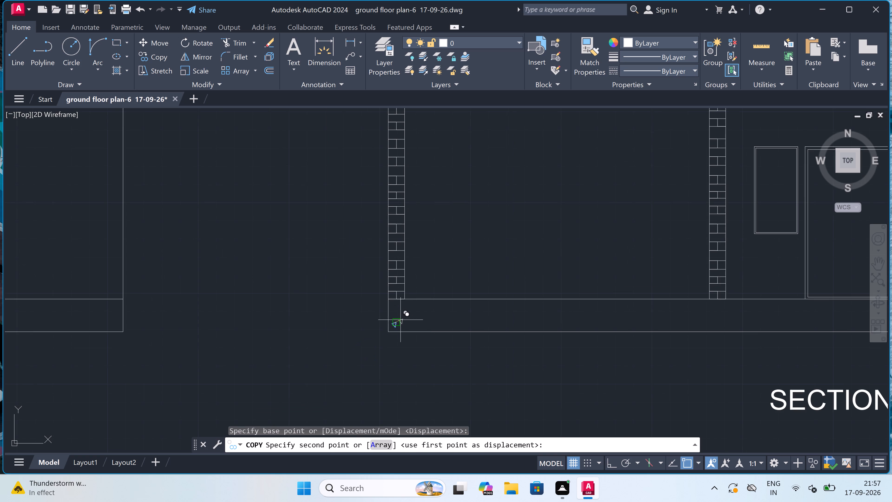
pyautogui.scroll(2, 431, 316)
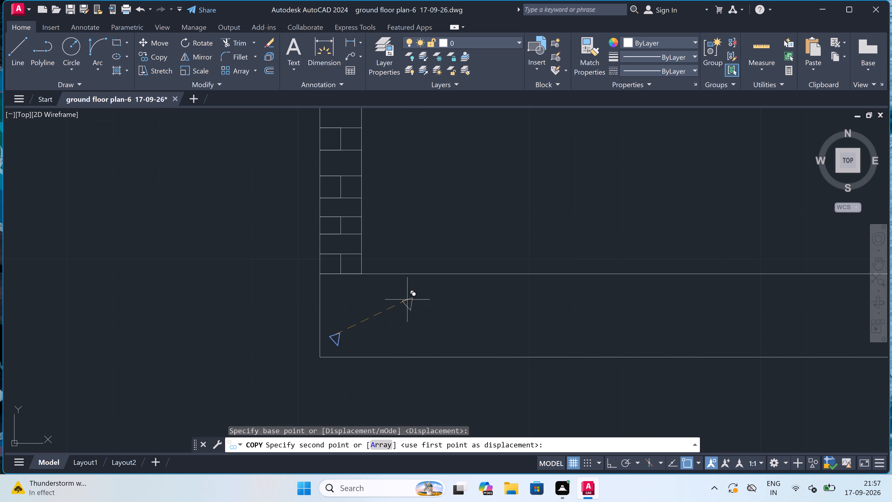
pyautogui.click(399, 292)
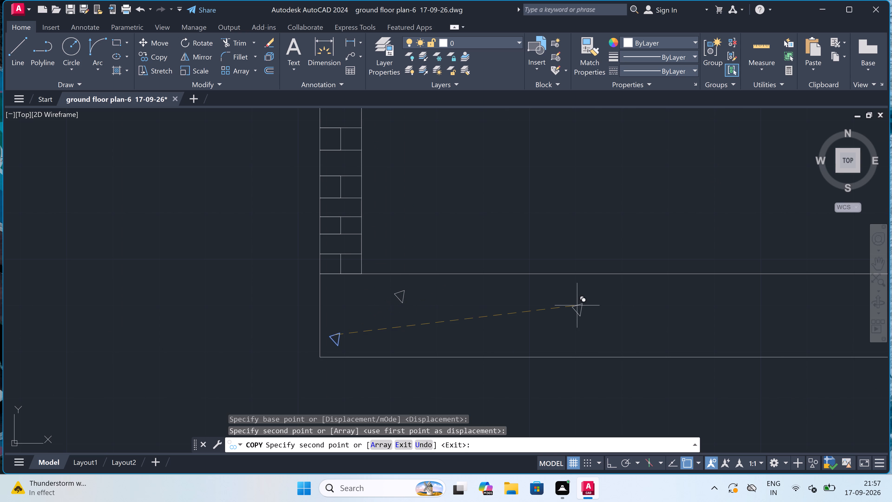
pyautogui.click(577, 305)
pyautogui.click(513, 295)
pyautogui.click(441, 330)
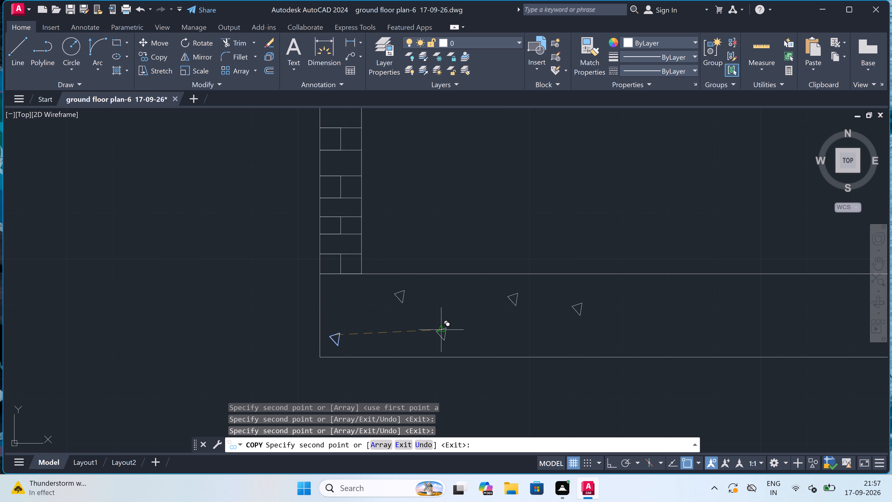
# Place seven more triangle copies, staggered in height, along the base up to the second brick wall.
pyautogui.scroll(-4, 441, 330)
pyautogui.scroll(3, 476, 330)
pyautogui.scroll(-3, 486, 323)
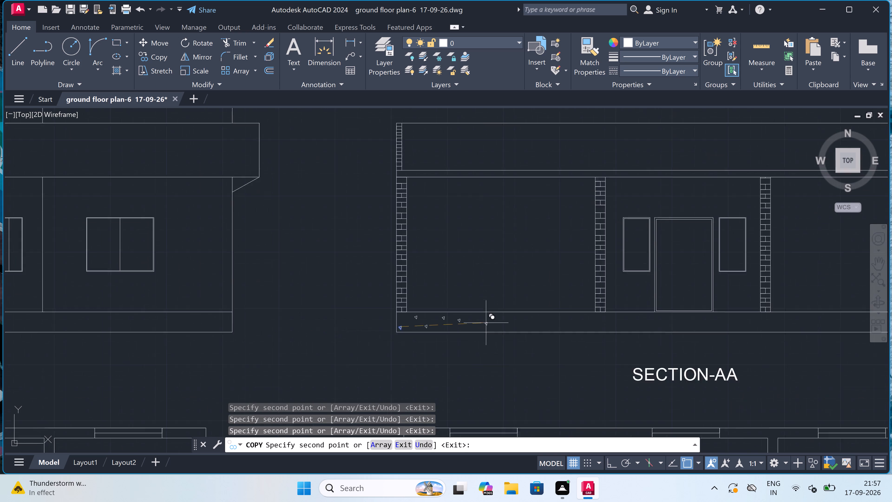
pyautogui.scroll(3, 521, 314)
pyautogui.scroll(1, 259, 342)
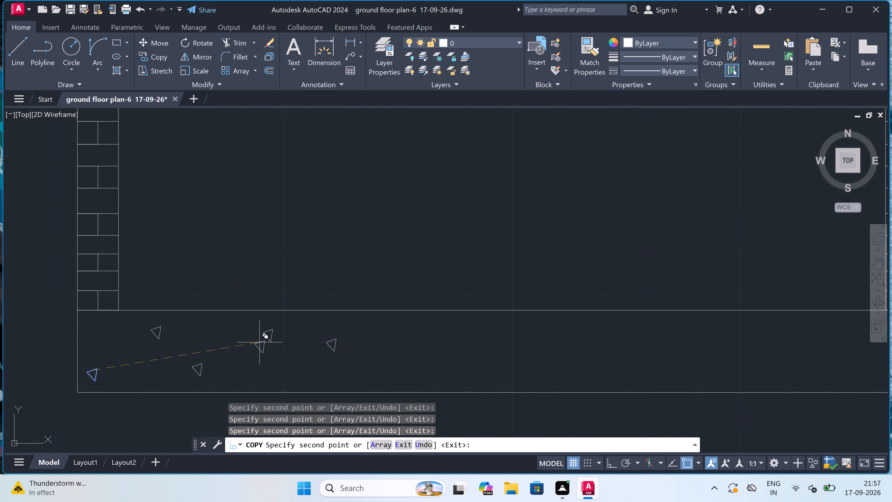
pyautogui.scroll(-2, 259, 342)
pyautogui.scroll(2, 333, 352)
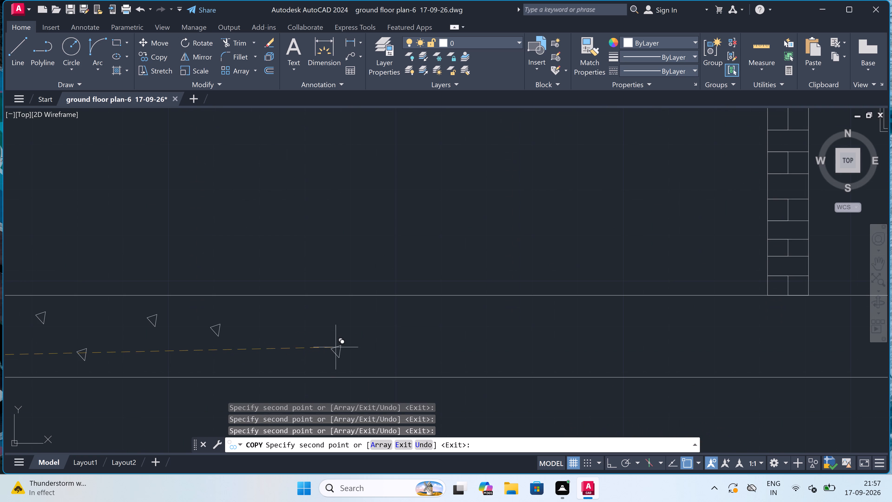
pyautogui.click(318, 318)
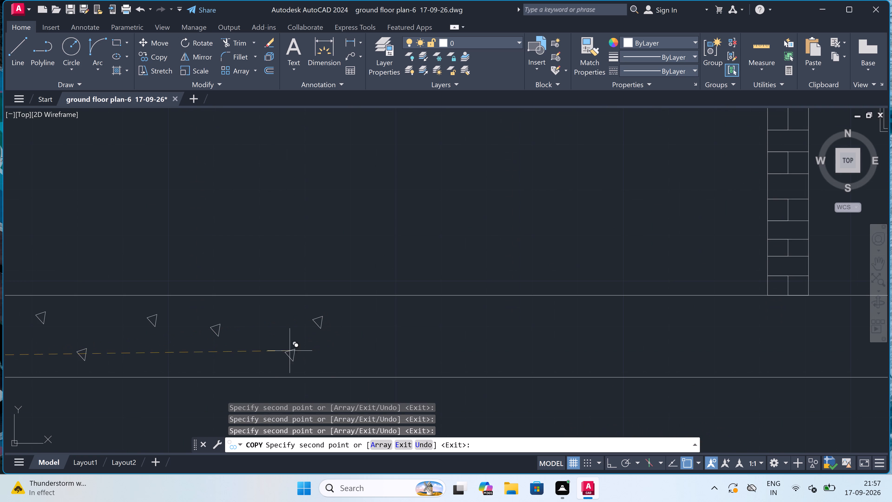
pyautogui.click(279, 357)
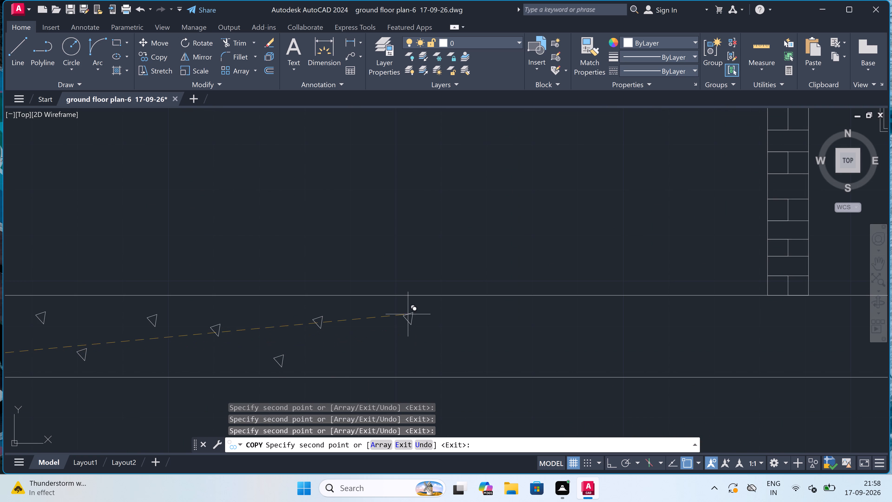
pyautogui.click(408, 314)
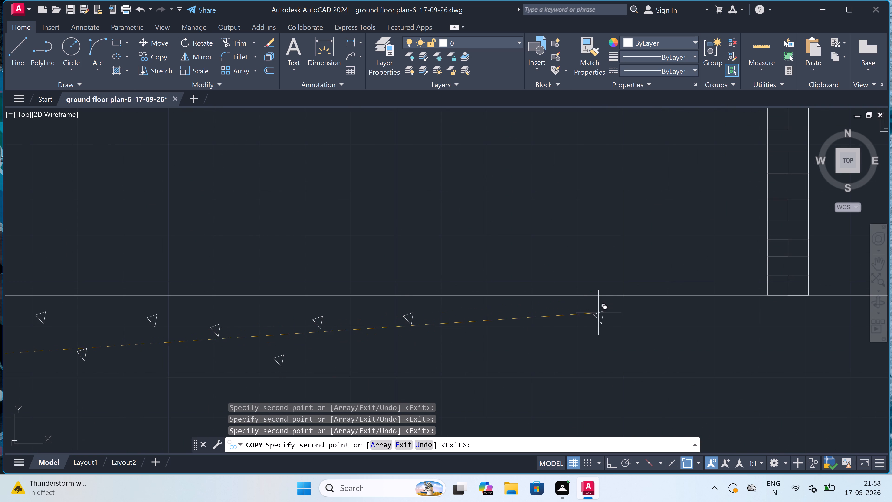
pyautogui.click(599, 313)
pyautogui.click(751, 314)
pyautogui.moveTo(706, 342); pyautogui.dragTo(692, 342)
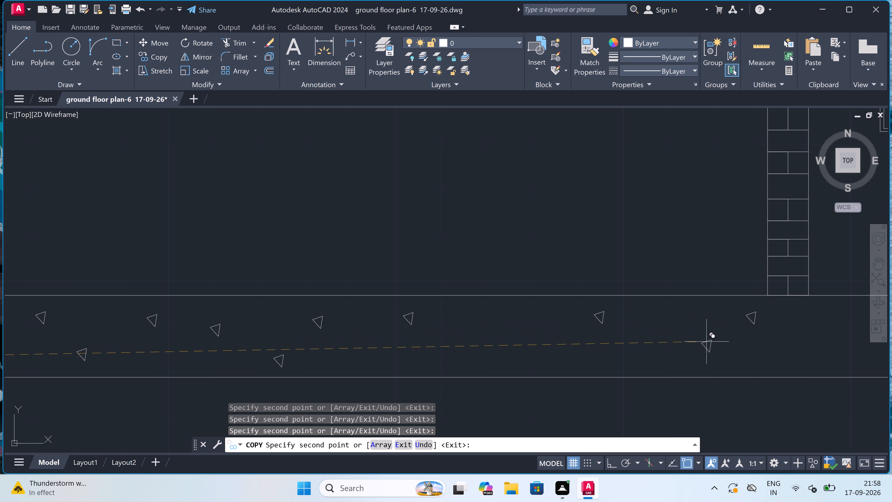
pyautogui.click(497, 357)
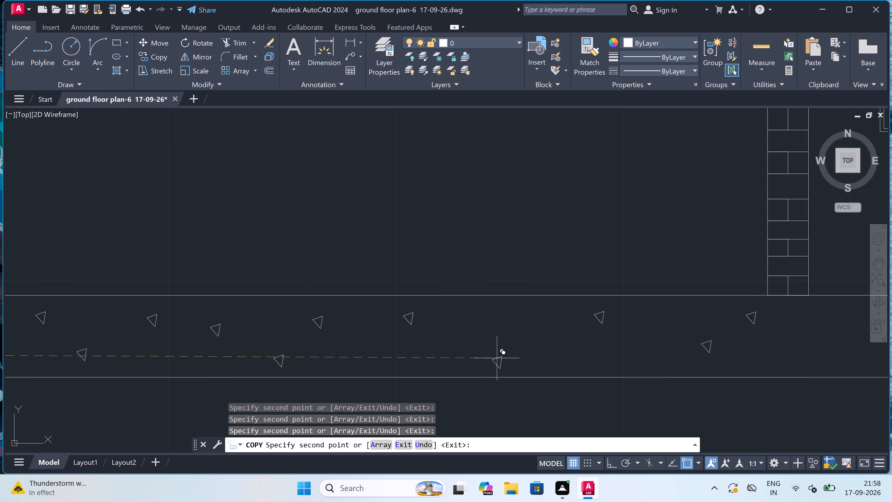
# Place six more triangle copies in the base, from the second brick wall to below the door.
pyautogui.scroll(-4, 491, 350)
pyautogui.scroll(3, 593, 345)
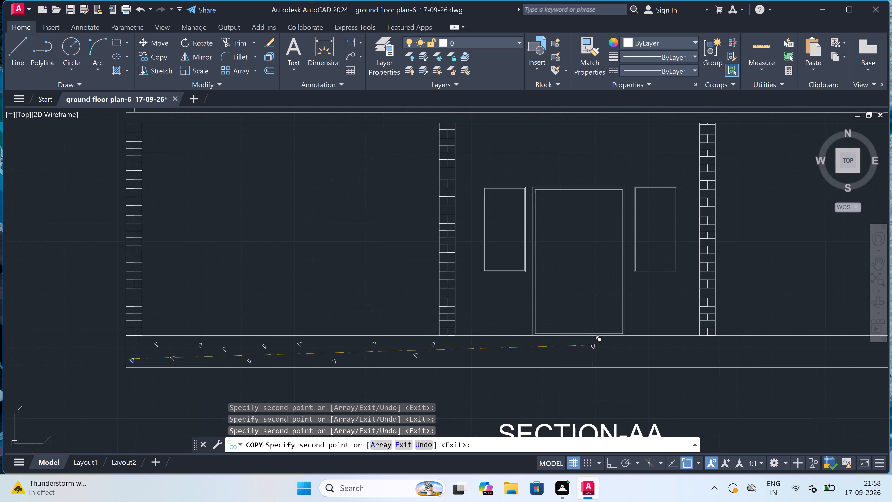
pyautogui.click(596, 343)
pyautogui.click(538, 344)
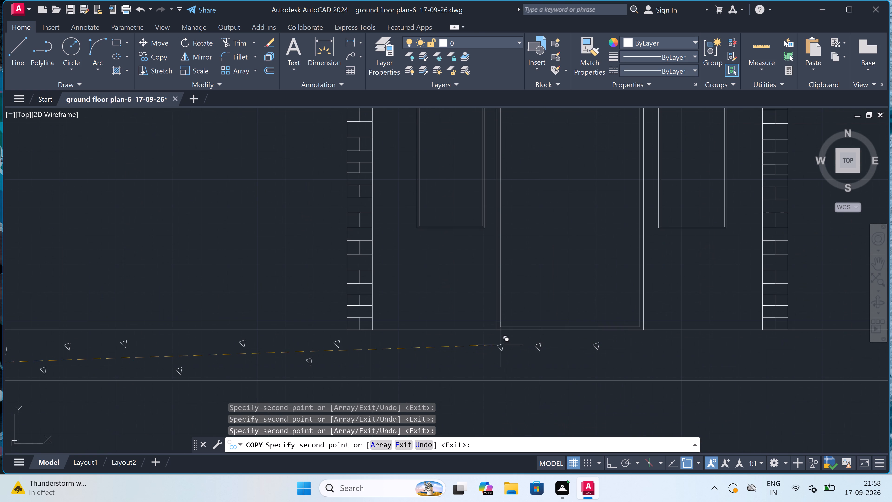
pyautogui.click(443, 343)
pyautogui.click(489, 352)
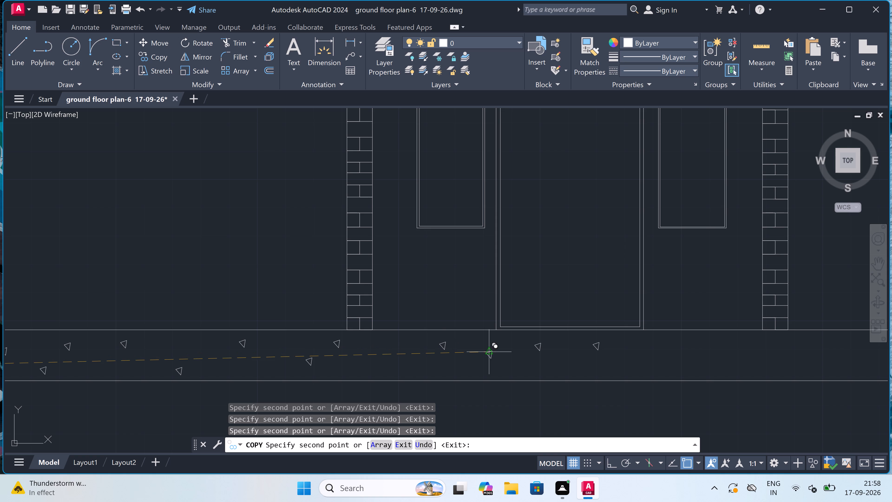
pyautogui.click(569, 363)
pyautogui.scroll(-2, 567, 363)
pyautogui.scroll(3, 525, 367)
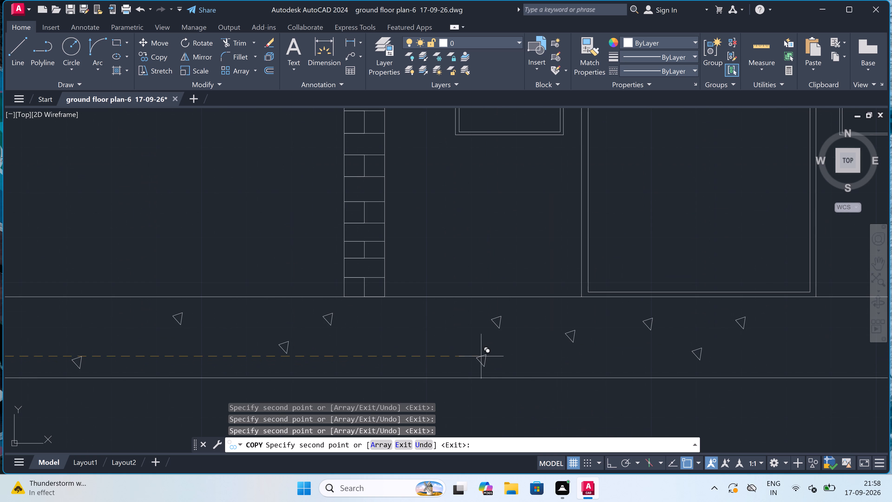
pyautogui.click(410, 359)
# Place four more triangle copies in two staggered rows in the base, from the door's right edge to the third brick wall.
pyautogui.scroll(-4, 409, 358)
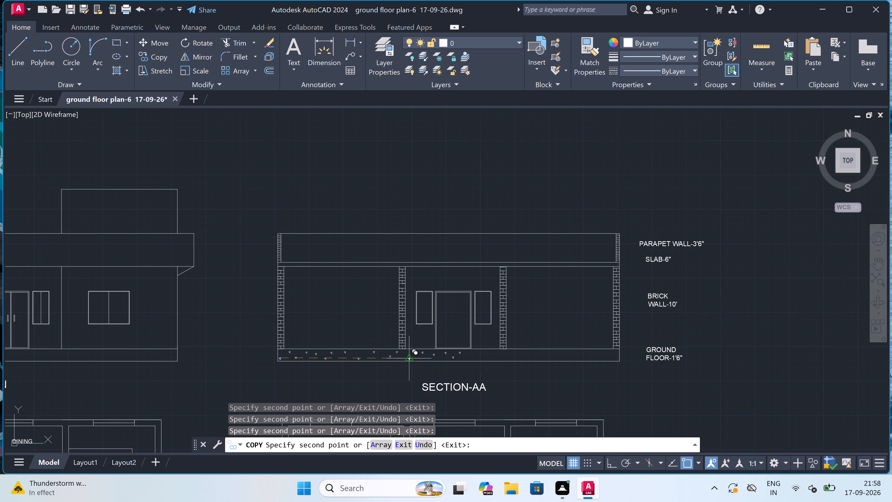
pyautogui.scroll(2, 444, 359)
pyautogui.scroll(3, 562, 357)
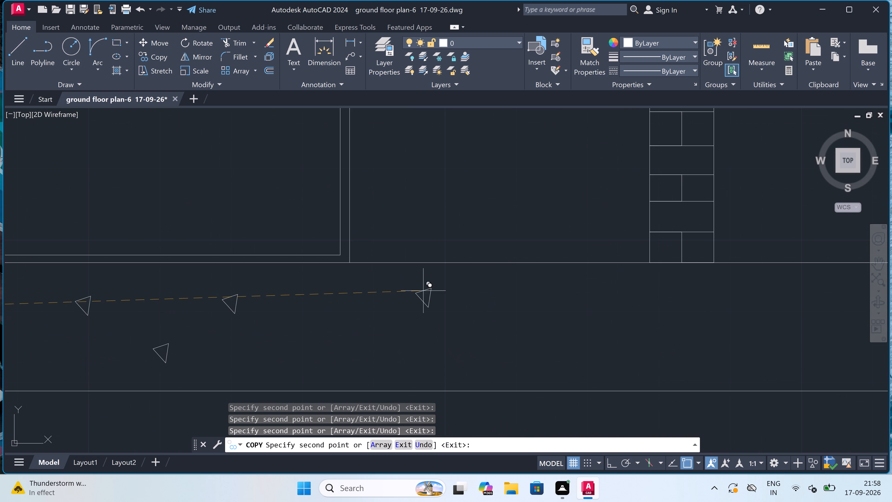
pyautogui.moveTo(425, 296); pyautogui.dragTo(416, 301)
pyautogui.click(621, 298)
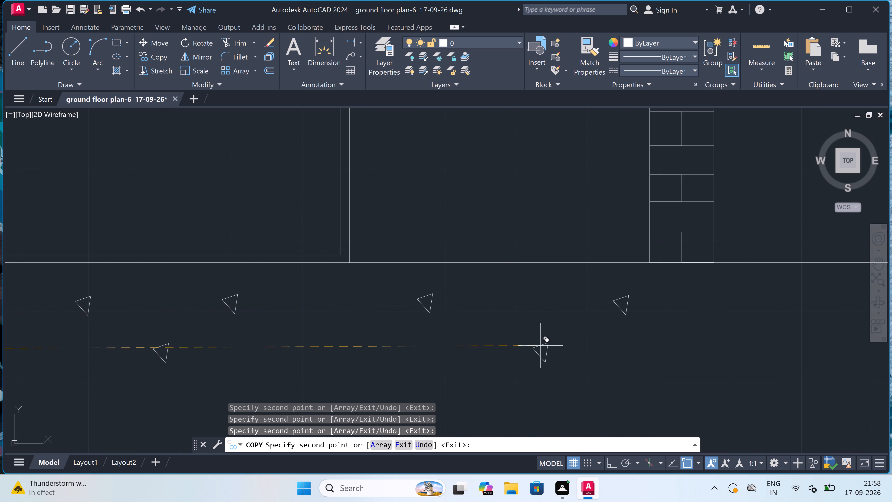
pyautogui.click(535, 355)
pyautogui.click(338, 357)
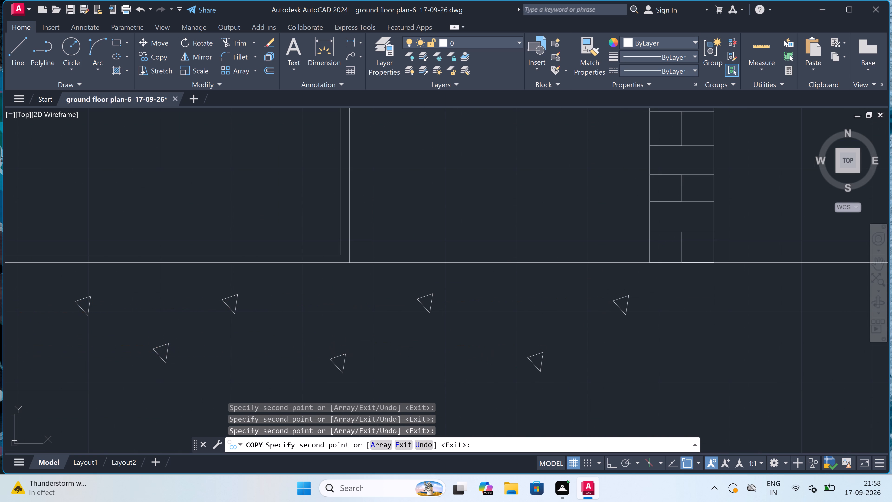
# Place three more triangle copies in the base just past the third brick wall, two in the upper row and one lower.
pyautogui.scroll(-4, 338, 355)
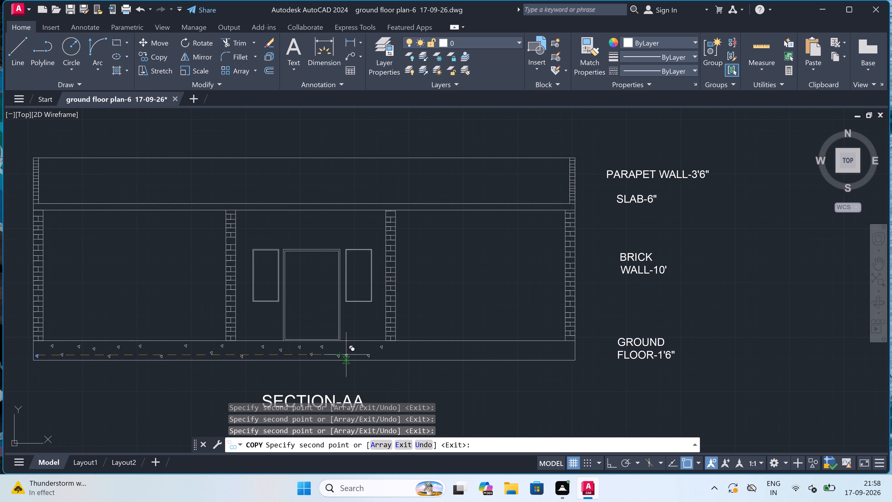
pyautogui.scroll(4, 403, 357)
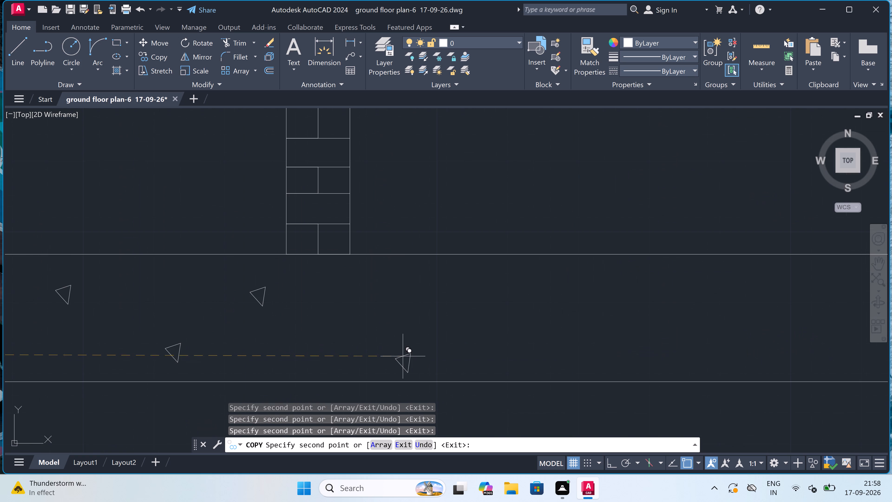
pyautogui.click(397, 295)
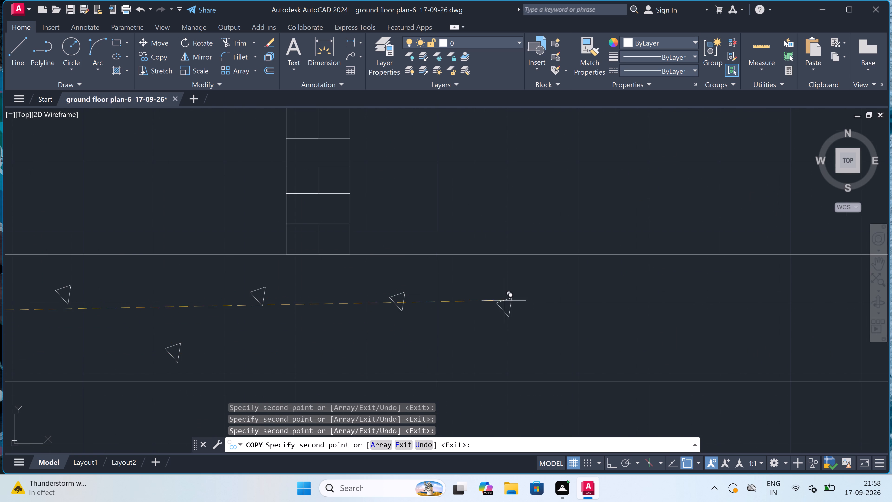
pyautogui.click(564, 287)
pyautogui.click(510, 348)
# Place four more triangle copies along the base's upper row up to the right end wall, undoing the one placed on the floor line.
pyautogui.scroll(-3, 509, 348)
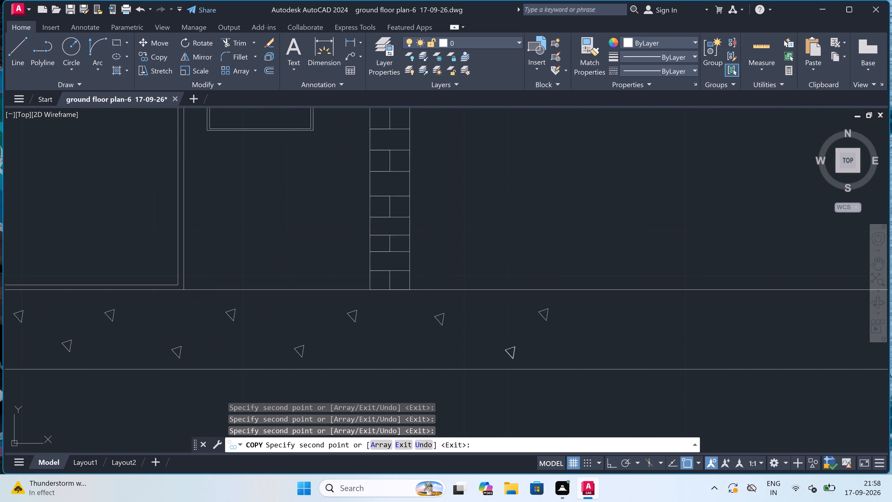
pyautogui.scroll(-1, 509, 348)
pyautogui.scroll(3, 540, 346)
pyautogui.scroll(-2, 545, 335)
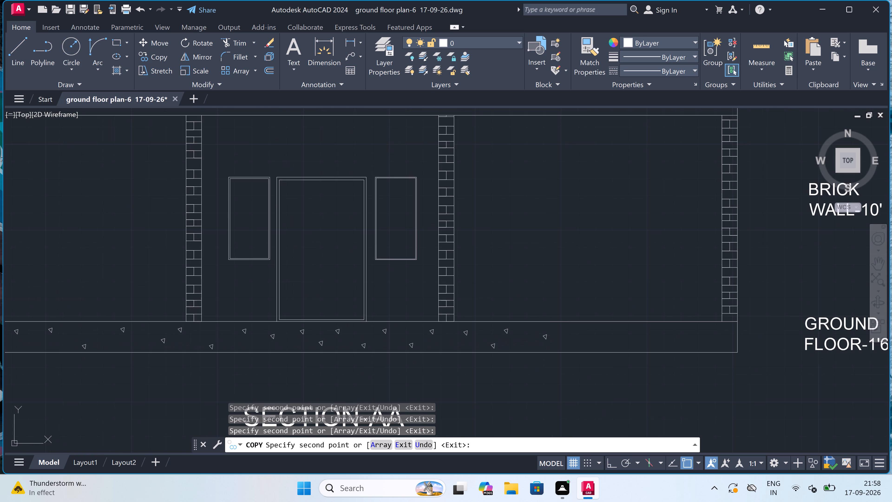
pyautogui.scroll(2, 560, 329)
pyautogui.click(548, 333)
pyautogui.scroll(-3, 548, 333)
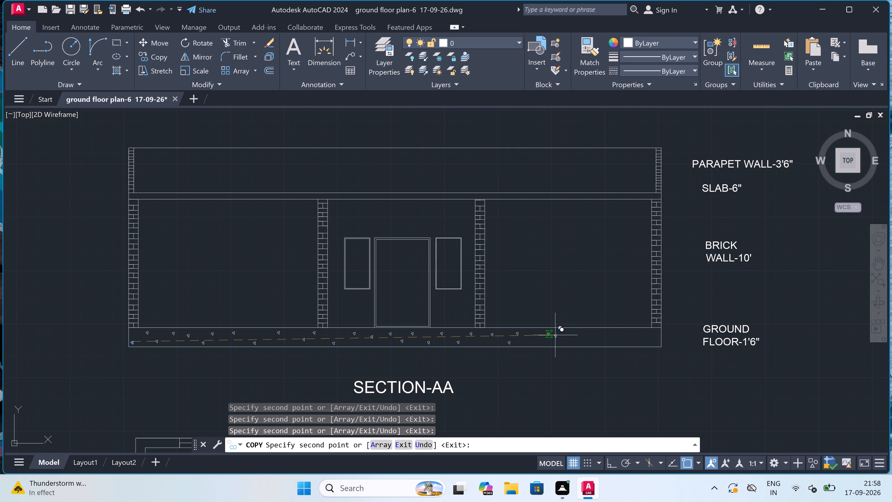
pyautogui.scroll(2, 570, 334)
pyautogui.click(588, 332)
pyautogui.click(655, 327)
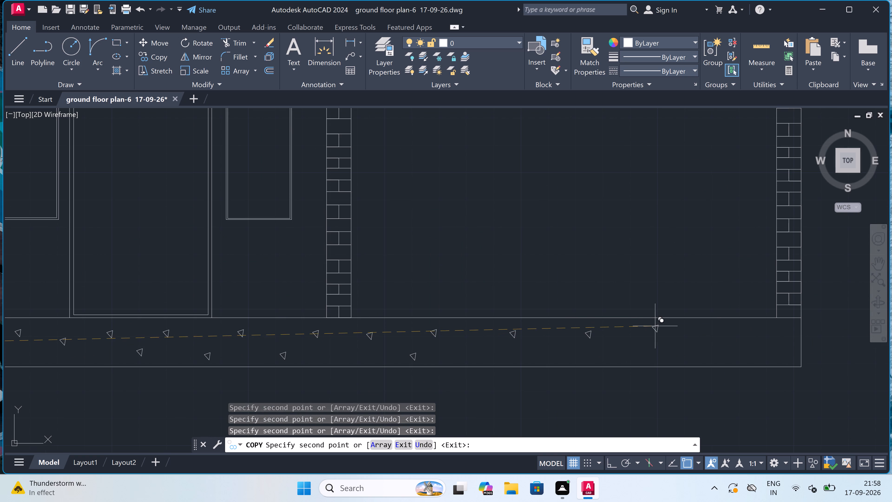
pyautogui.click(747, 315)
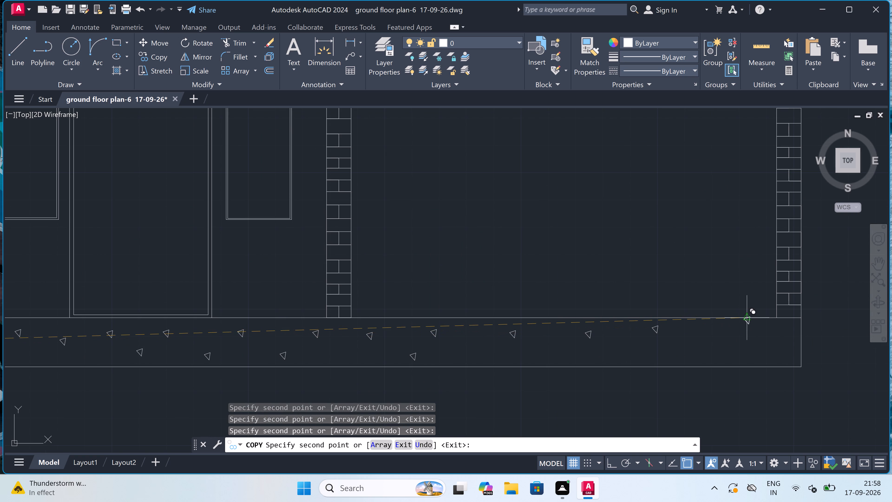
pyautogui.hotkey('ctrl', 'z')
pyautogui.click(746, 326)
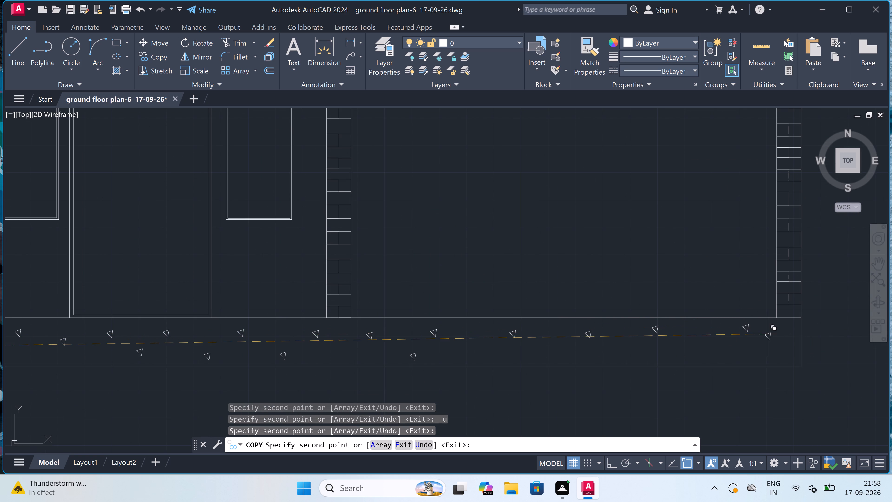
# Place one triangle copy below the right end wall and five more in the lower row back toward the third brick wall.
pyautogui.click(778, 342)
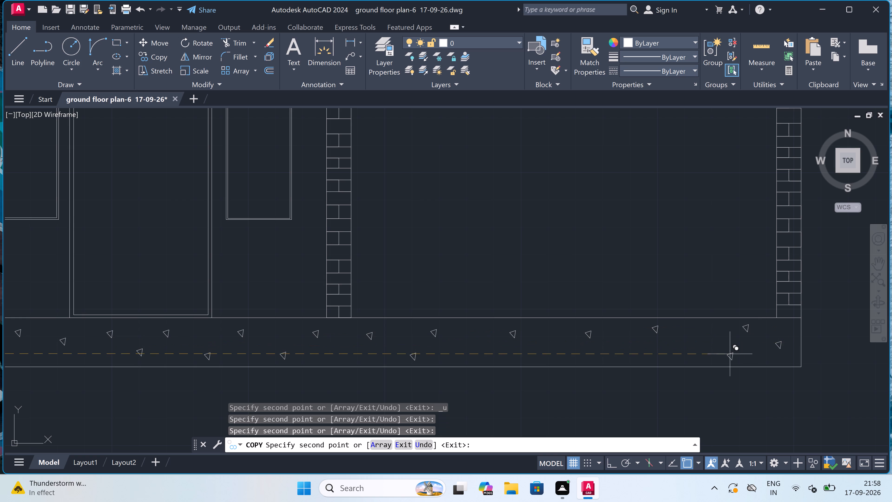
pyautogui.doubleClick(729, 355)
pyautogui.click(686, 352)
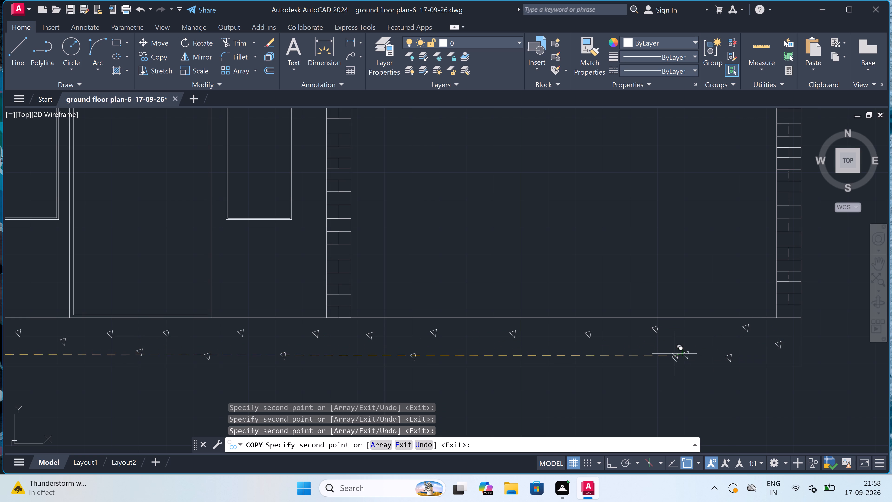
pyautogui.click(621, 351)
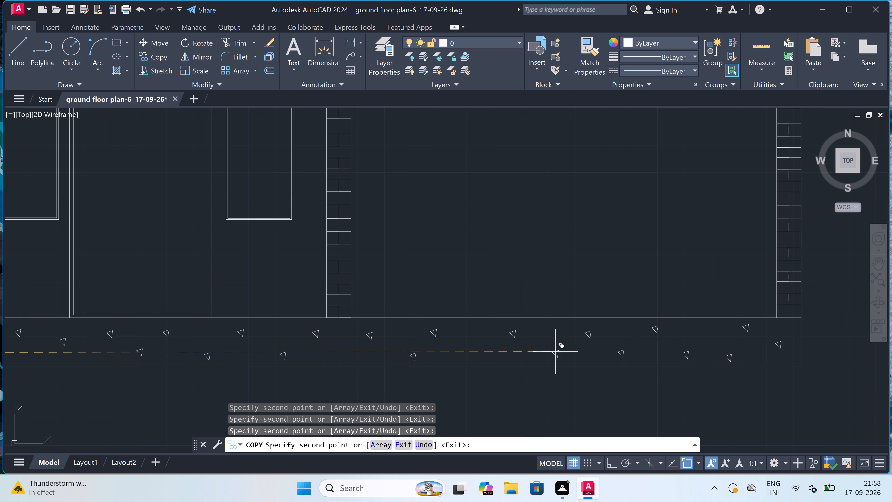
pyautogui.click(555, 352)
pyautogui.moveTo(465, 351); pyautogui.dragTo(460, 350)
pyautogui.press('Escape')
# With Ortho on, draw a horizontal leader line from the right parapet wall's outer face to the PARAPET WALL-3'6" label.
pyautogui.scroll(-2, 462, 345)
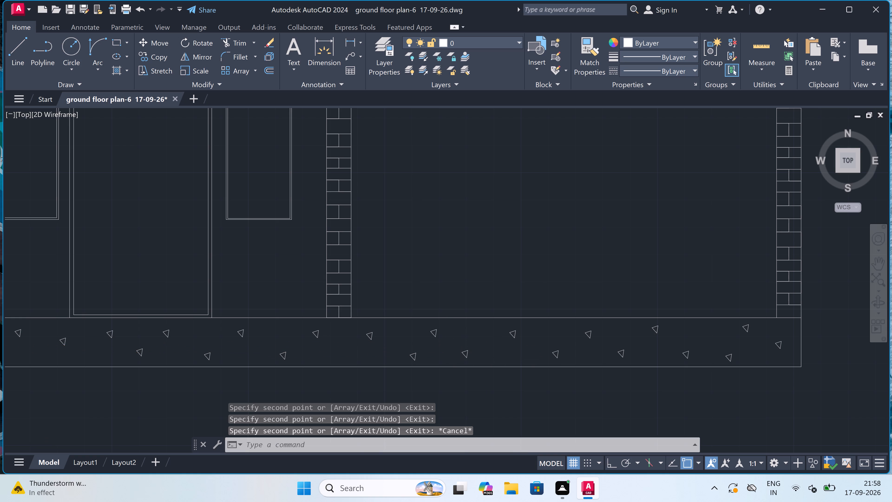
pyautogui.scroll(-2, 462, 345)
pyautogui.scroll(2, 460, 346)
pyautogui.scroll(-2, 572, 269)
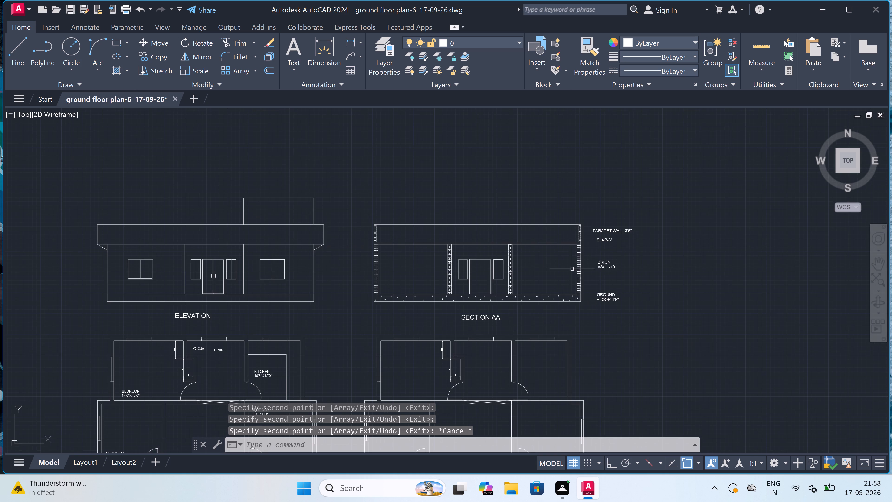
pyautogui.scroll(3, 592, 233)
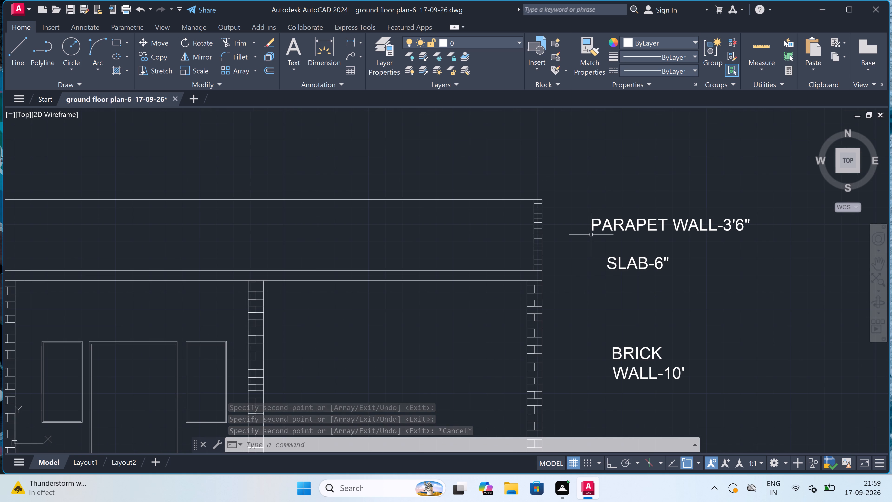
pyautogui.press('l')
pyautogui.press('space')
pyautogui.scroll(1, 567, 237)
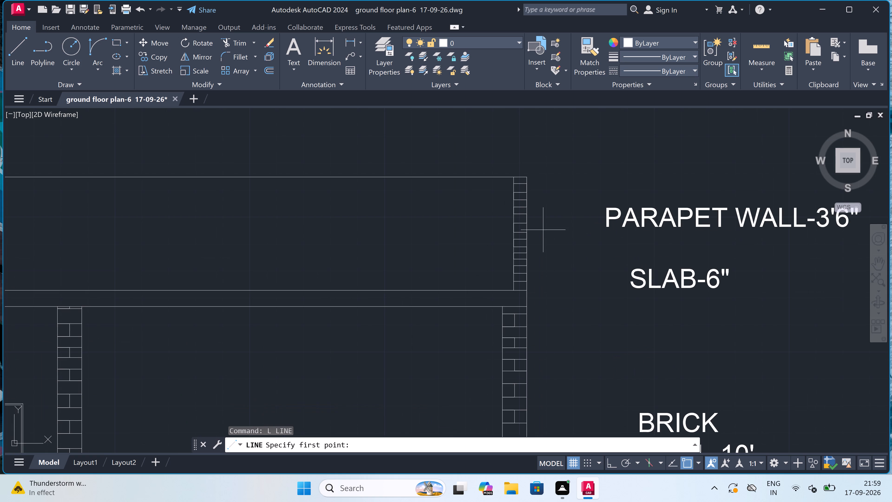
pyautogui.click(529, 219)
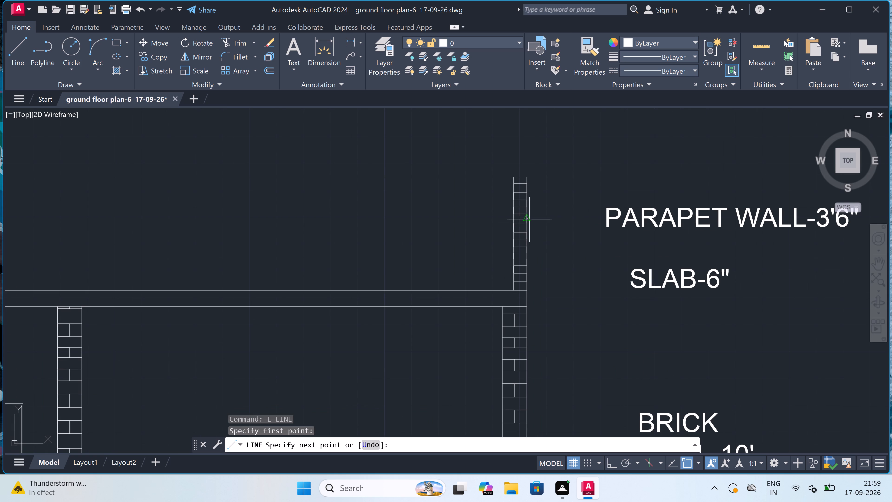
pyautogui.press('F8')
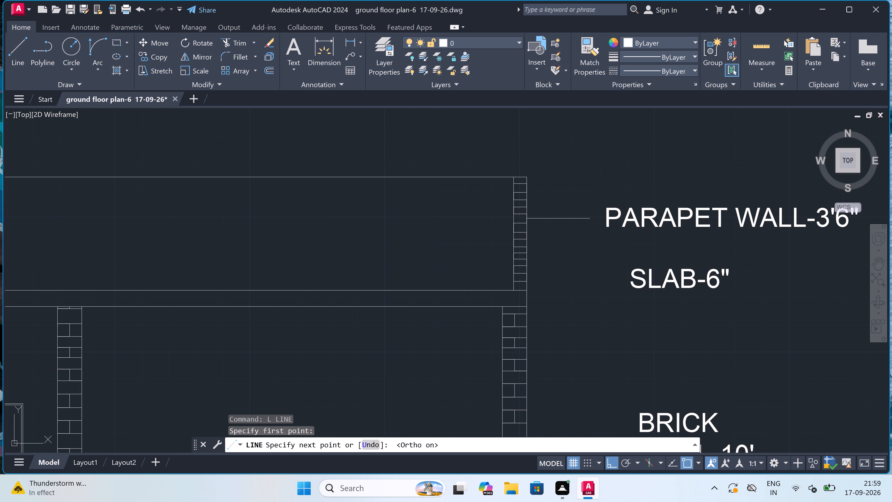
pyautogui.click(595, 219)
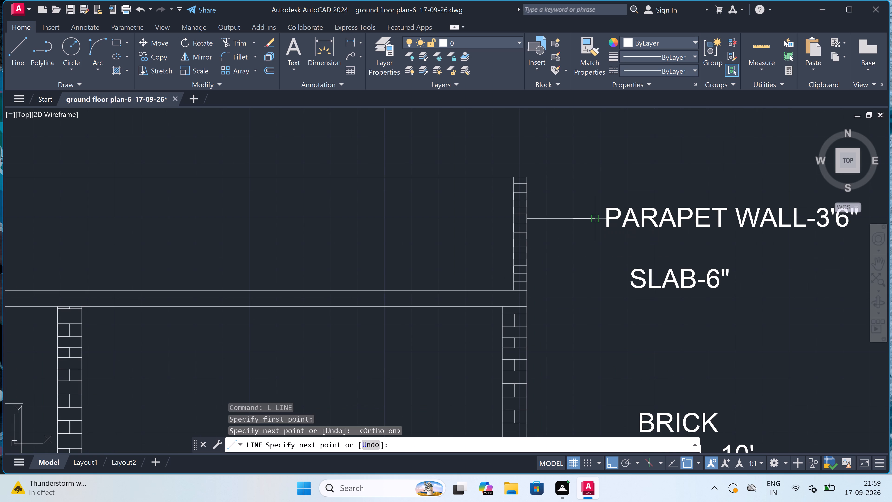
pyautogui.press('Escape')
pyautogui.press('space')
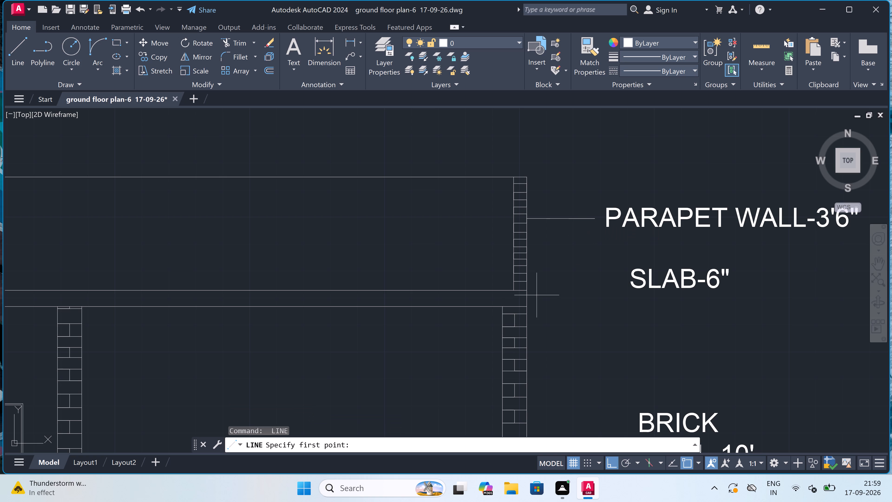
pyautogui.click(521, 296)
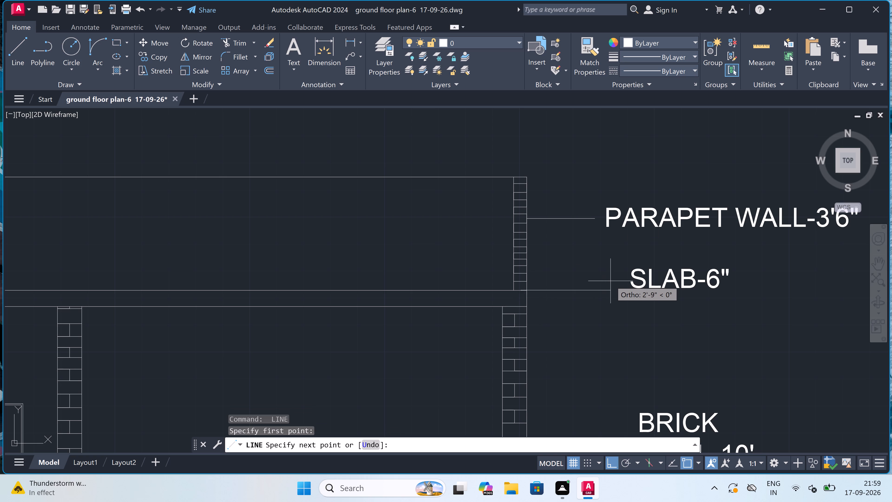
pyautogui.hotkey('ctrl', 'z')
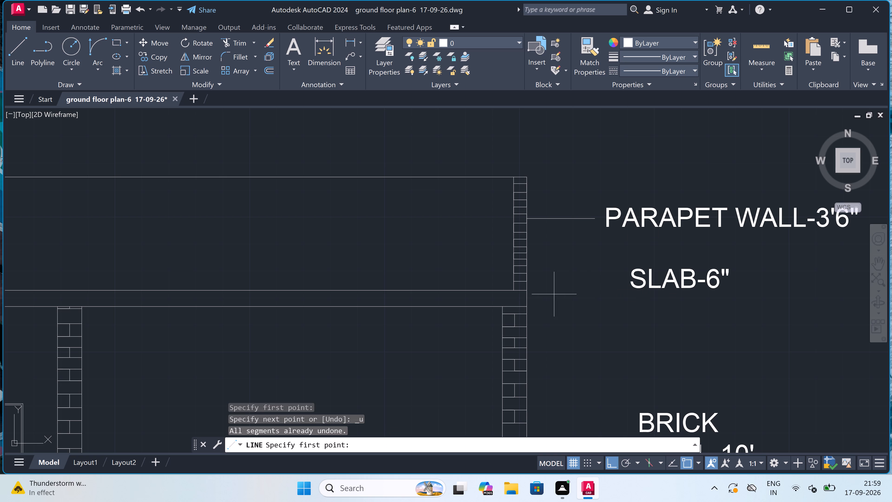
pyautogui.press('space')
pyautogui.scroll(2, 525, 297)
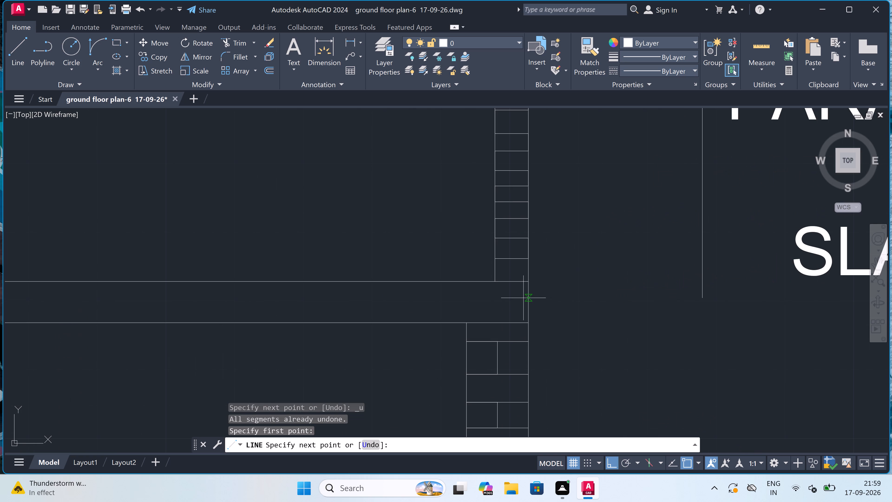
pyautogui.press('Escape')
# Draw a horizontal leader line about 3'-3" long from inside the slab's right end toward the SLAB-6" label.
pyautogui.press('space')
pyautogui.click(518, 303)
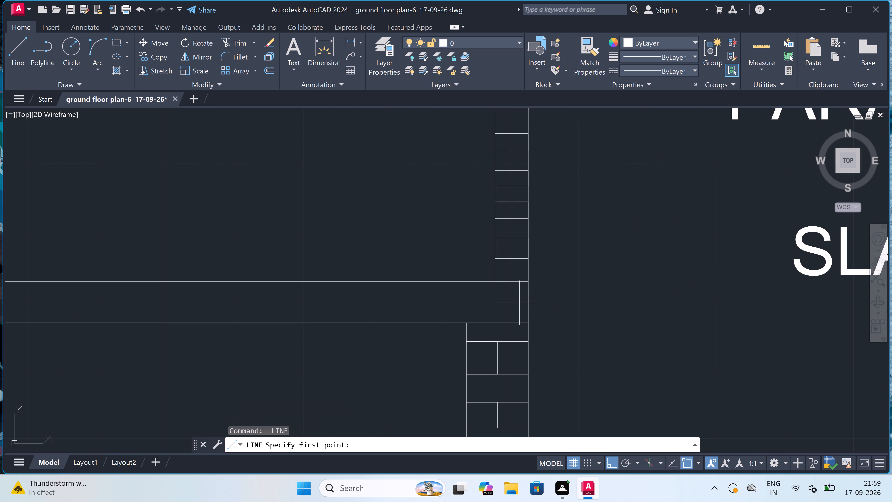
pyautogui.scroll(-3, 774, 286)
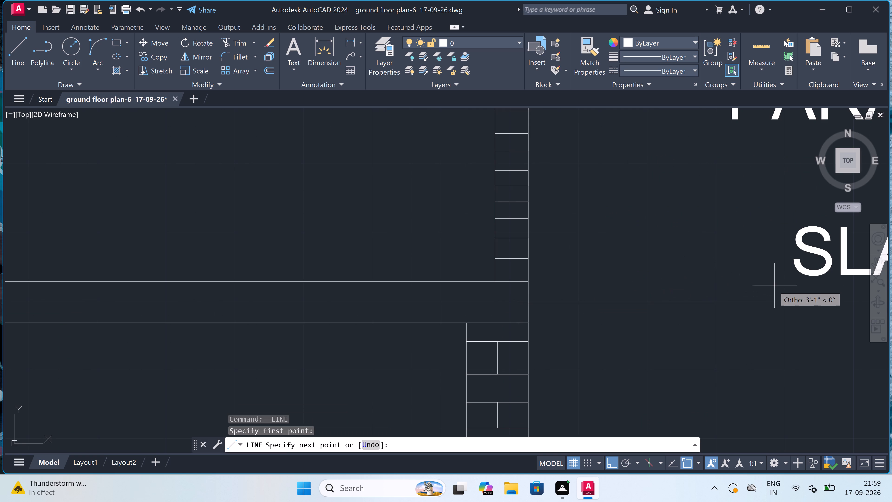
pyautogui.scroll(-1, 774, 285)
pyautogui.scroll(7, 775, 287)
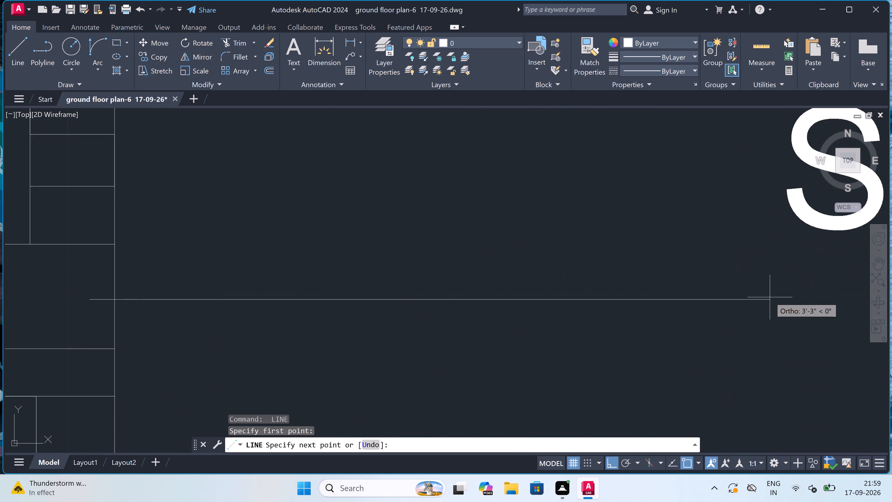
pyautogui.click(770, 297)
pyautogui.press('Escape')
# Draw a horizontal leader line from the right end brick wall's outer face to the BRICK WALL-10' label.
pyautogui.scroll(-8, 532, 285)
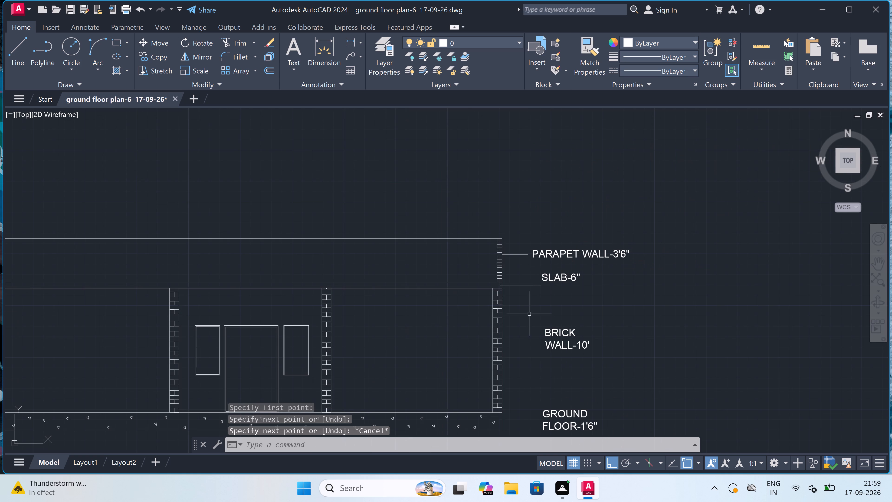
pyautogui.press('space')
pyautogui.scroll(3, 499, 340)
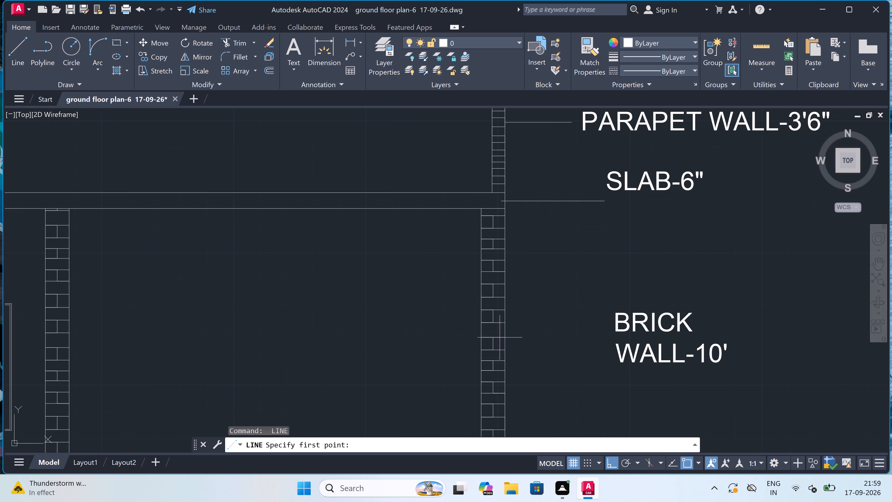
pyautogui.click(504, 333)
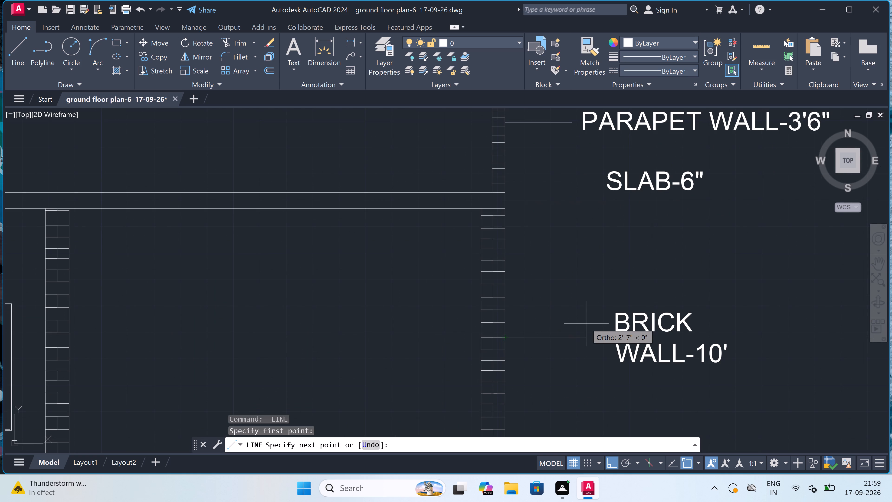
pyautogui.click(598, 340)
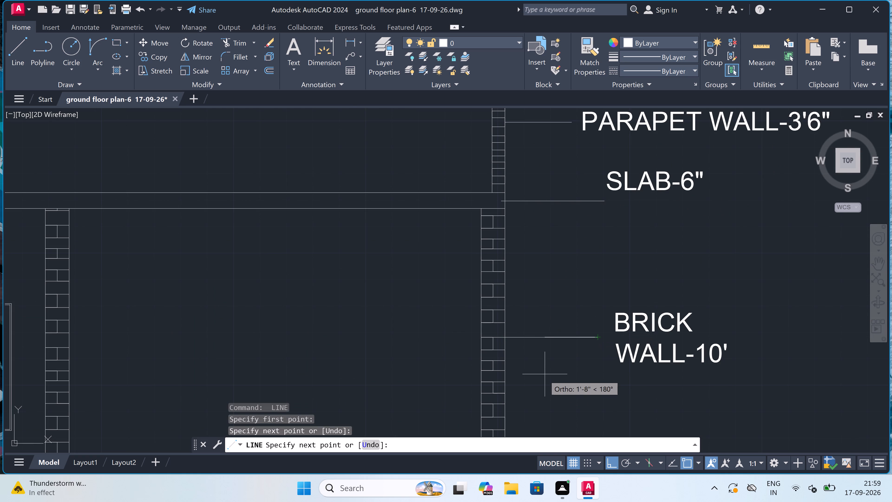
pyautogui.press('Escape')
# Draw a horizontal leader line about 2'-11" long from inside the base's right end to the GROUND FLOOR-1'6" label.
pyautogui.scroll(-7, 546, 339)
pyautogui.scroll(3, 535, 360)
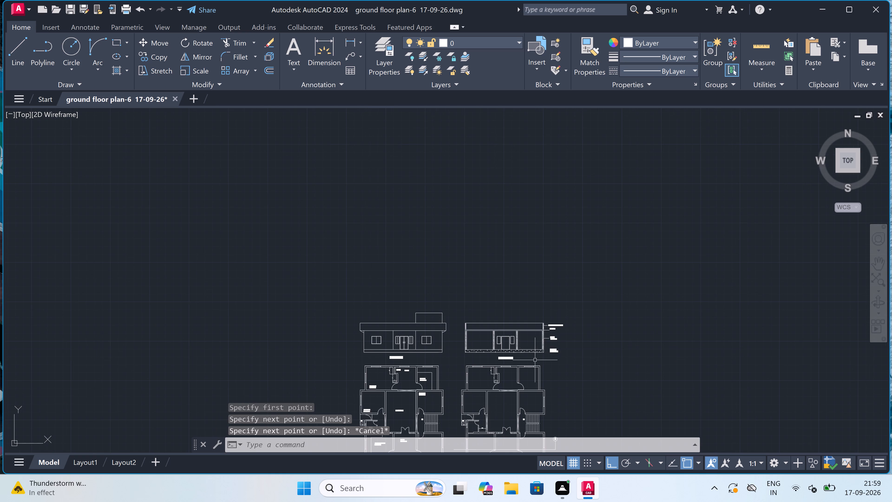
pyautogui.scroll(3, 587, 304)
pyautogui.press('space')
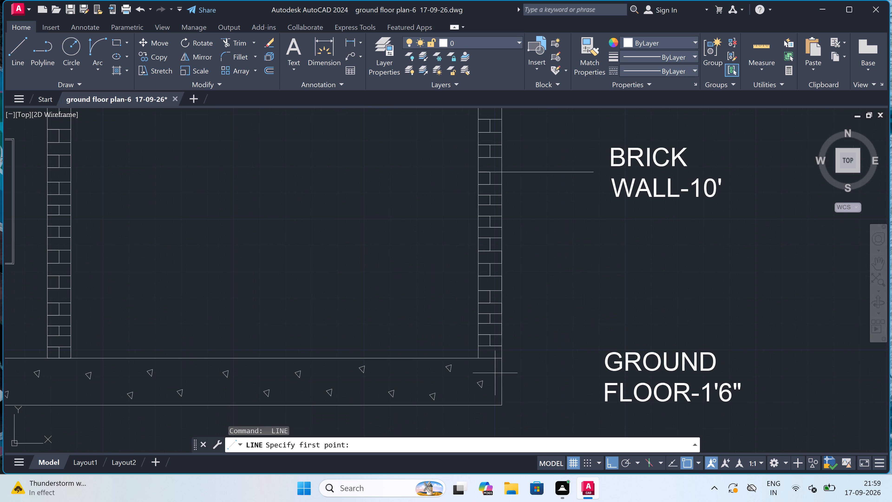
pyautogui.click(494, 373)
pyautogui.click(586, 371)
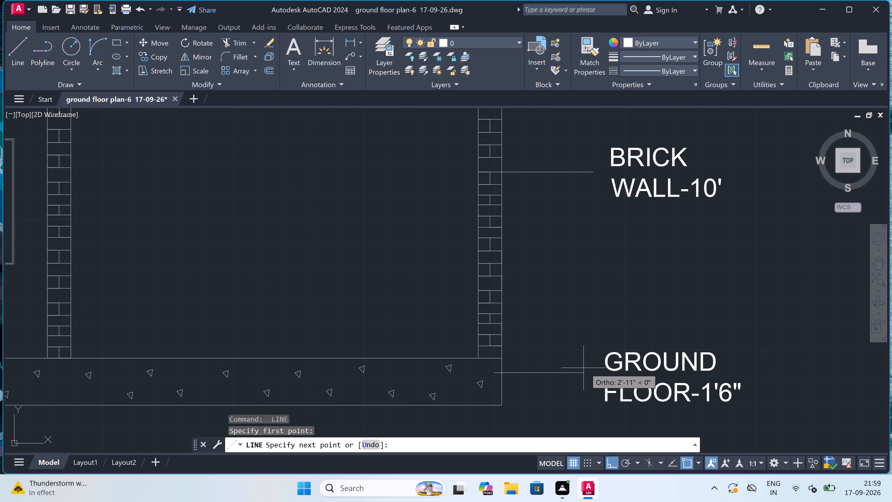
pyautogui.press('Escape')
pyautogui.scroll(-6, 0, 0)
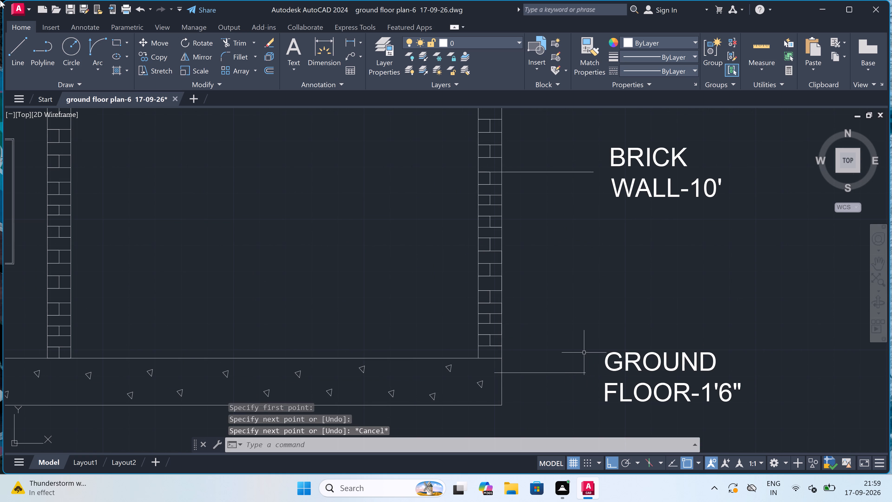
pyautogui.scroll(-4, 300, 150)
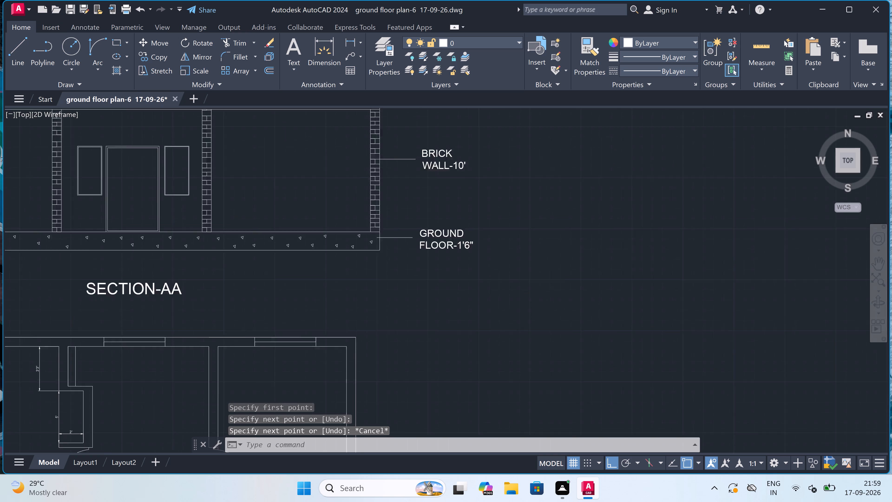
# Draw a rectangular border enclosing the elevation, SECTION-AA, both floor plans and all their labels.
pyautogui.scroll(-5, 306, 166)
pyautogui.scroll(2, 243, 167)
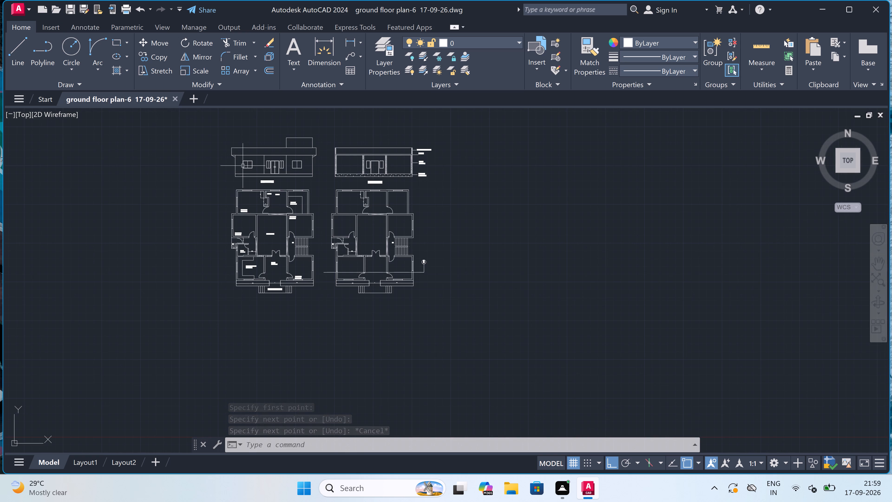
pyautogui.scroll(1, 226, 159)
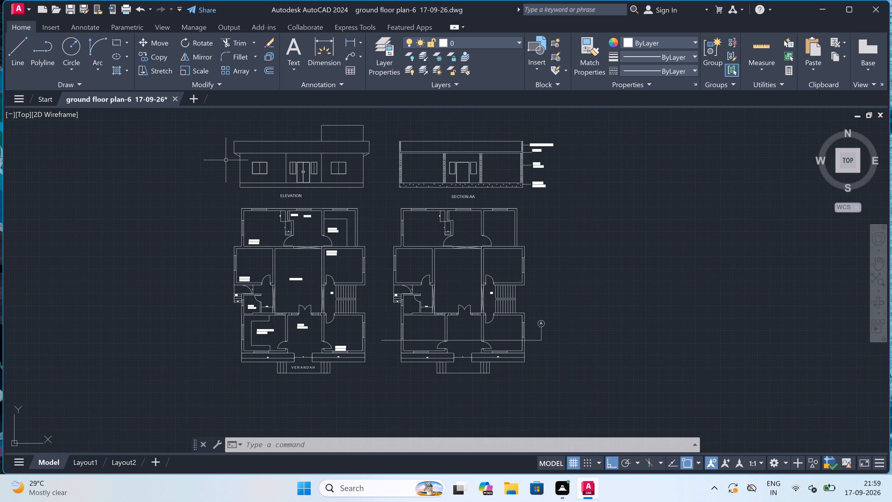
pyautogui.press('r')
pyautogui.write('EC')
pyautogui.press('space')
pyautogui.scroll(-2, 210, 165)
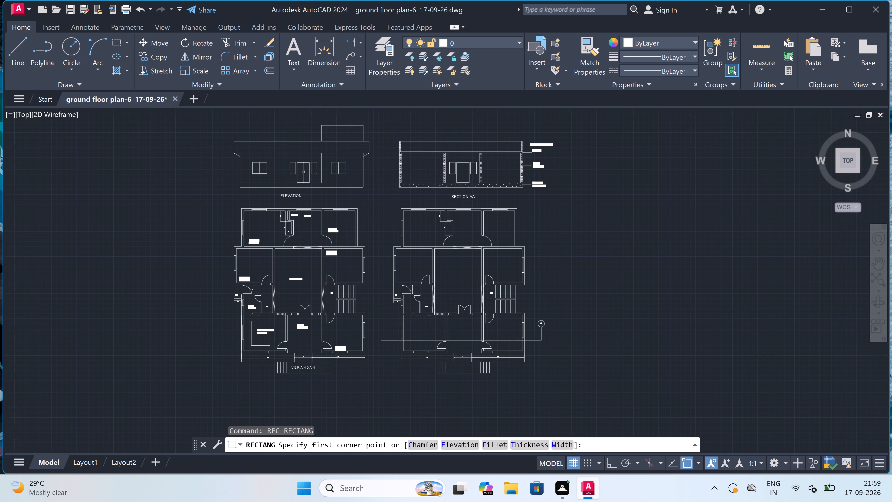
pyautogui.scroll(1, 207, 150)
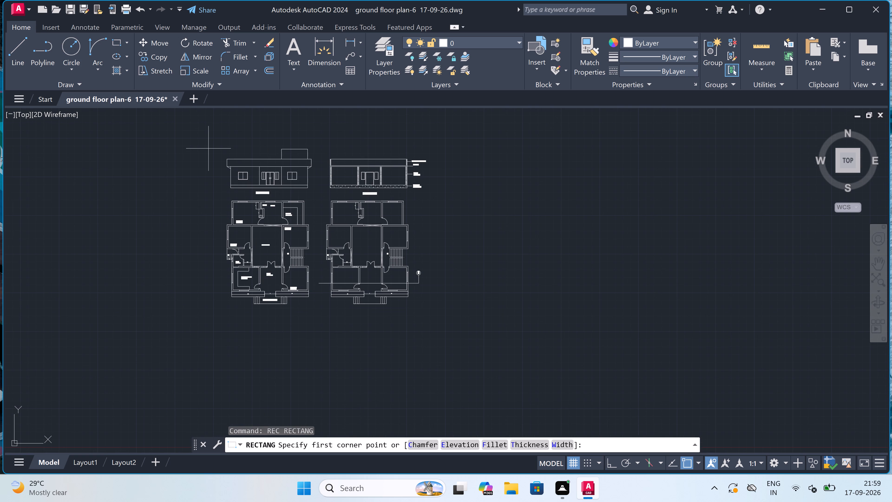
pyautogui.click(215, 142)
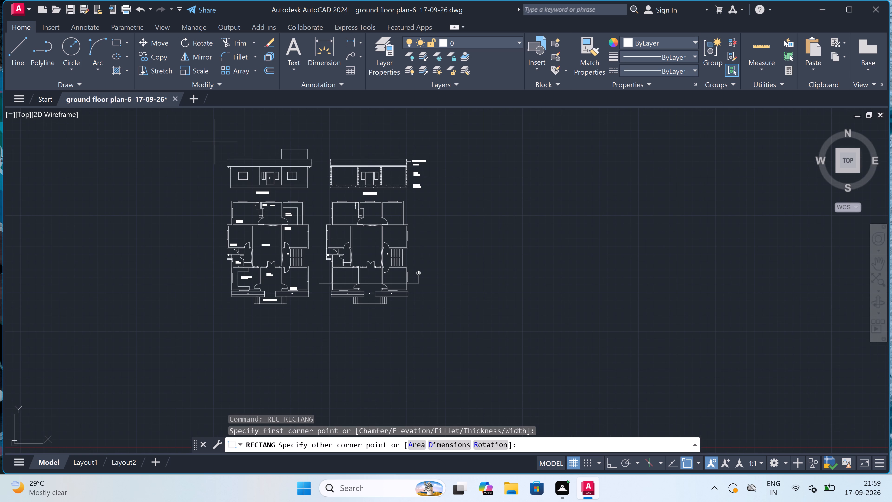
pyautogui.click(434, 316)
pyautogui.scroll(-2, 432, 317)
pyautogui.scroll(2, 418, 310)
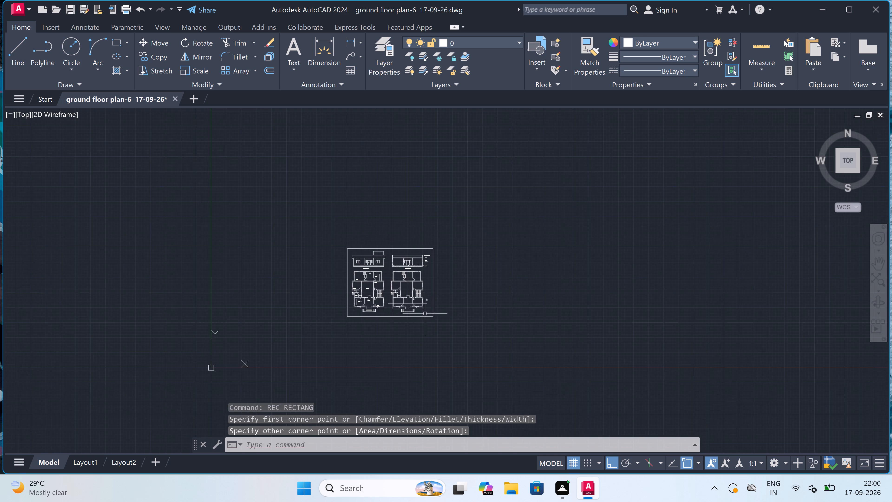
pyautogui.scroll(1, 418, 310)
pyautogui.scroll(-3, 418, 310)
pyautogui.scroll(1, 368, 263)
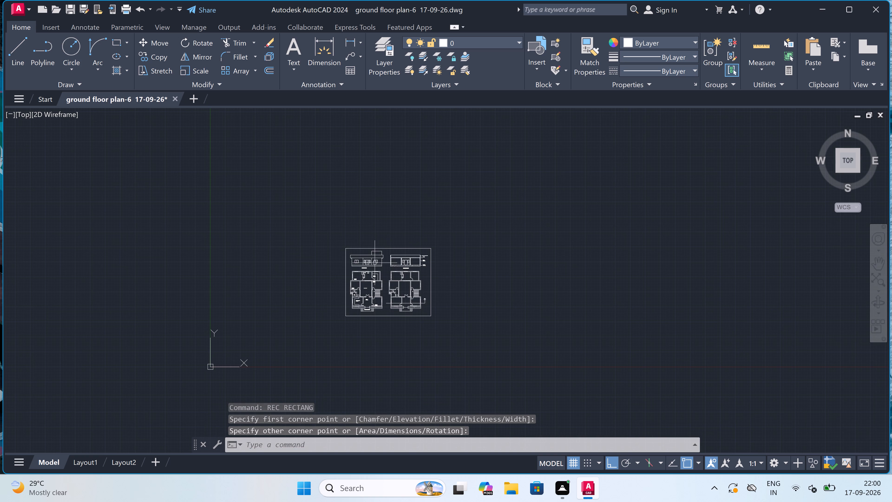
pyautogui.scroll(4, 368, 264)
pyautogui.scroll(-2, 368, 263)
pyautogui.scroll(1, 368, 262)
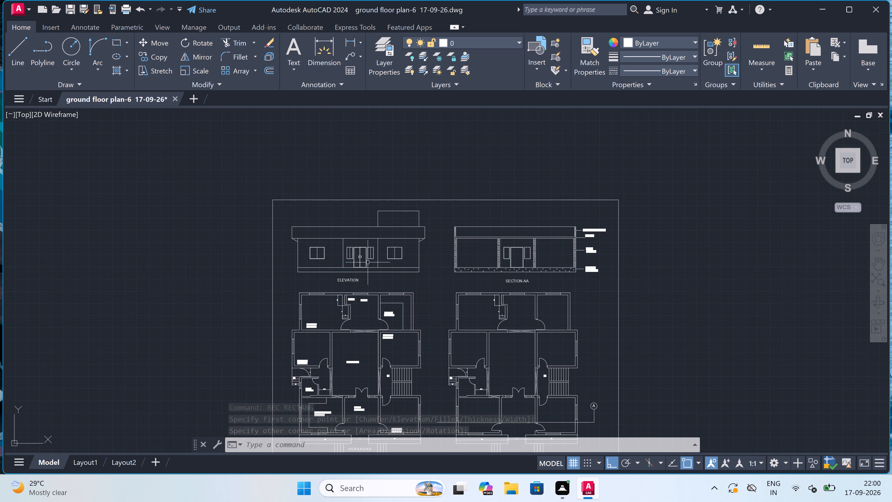
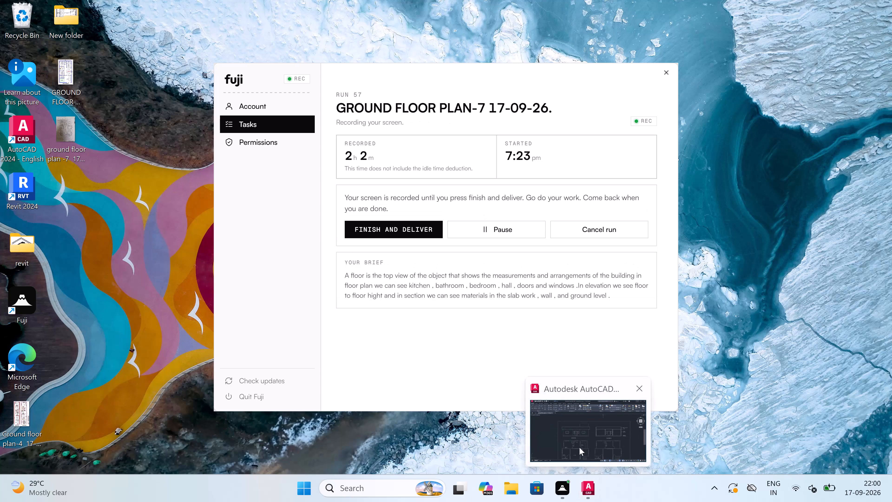
# Switch to AutoCAD and set the ISO-25 dimension style's primary units to Engineering format with 0'-0" precision.
pyautogui.click(578, 443)
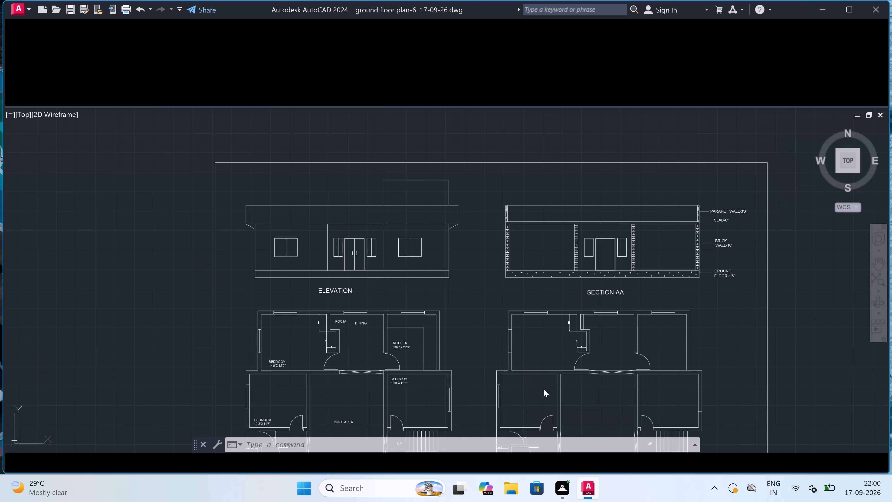
pyautogui.scroll(-3, 477, 288)
pyautogui.scroll(2, 477, 347)
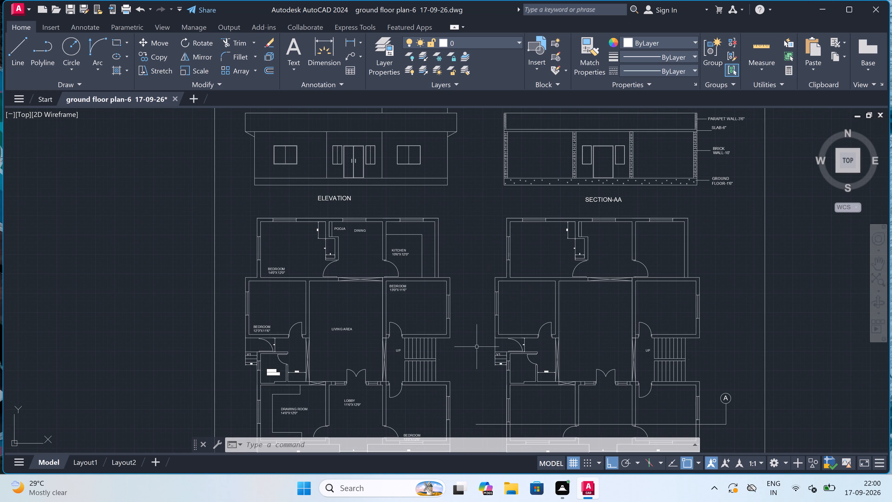
pyautogui.scroll(-1, 445, 160)
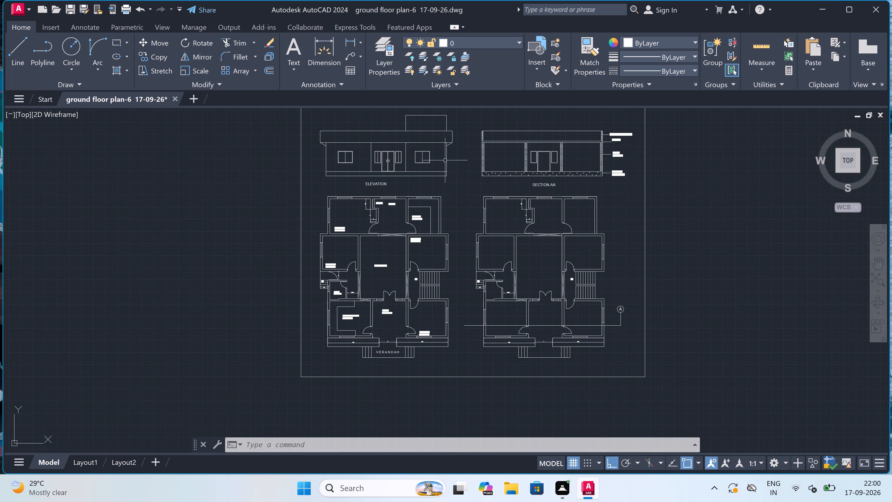
pyautogui.scroll(1, 445, 160)
pyautogui.scroll(-1, 445, 160)
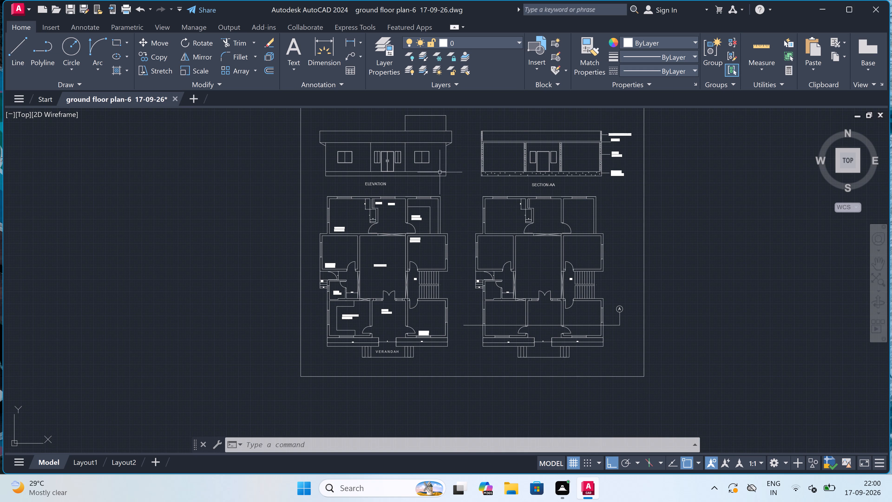
pyautogui.scroll(2, 239, 273)
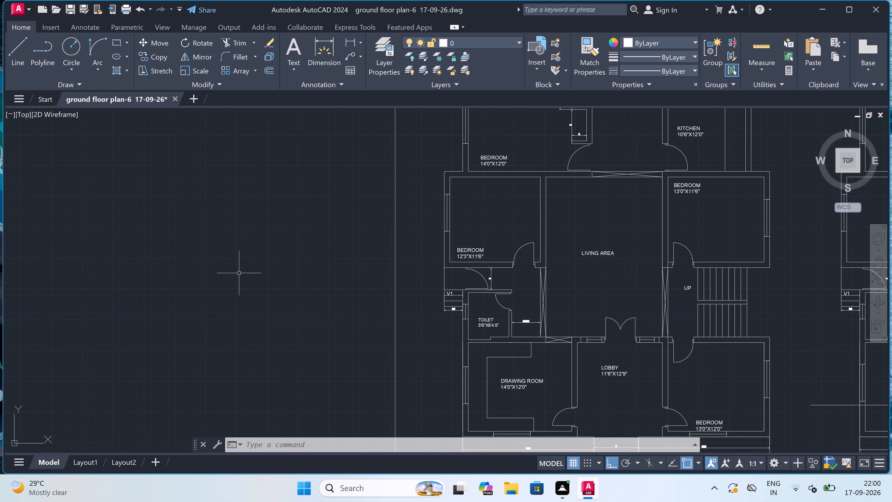
pyautogui.write('DIN')
pyautogui.press('BackSpace')
pyautogui.press('m')
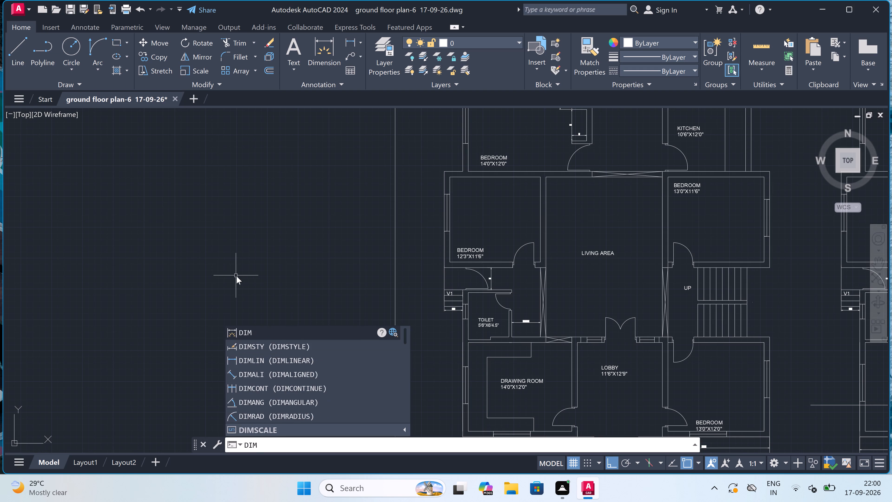
pyautogui.click(247, 343)
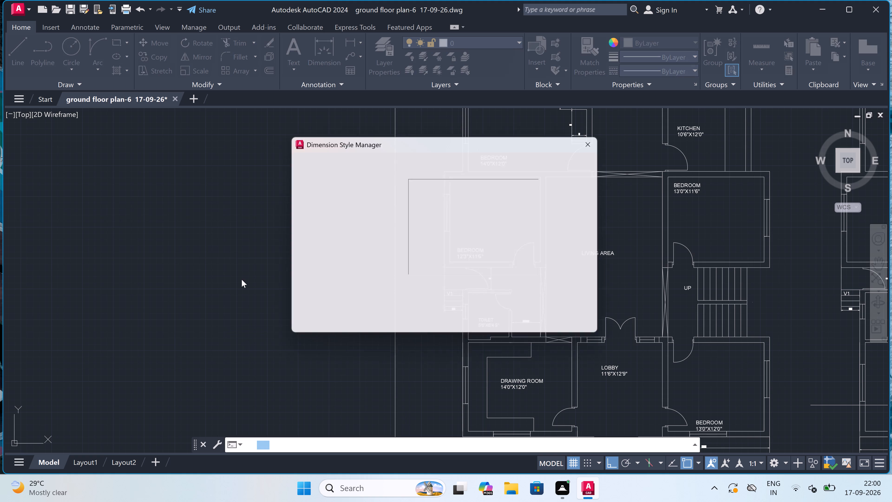
pyautogui.click(578, 219)
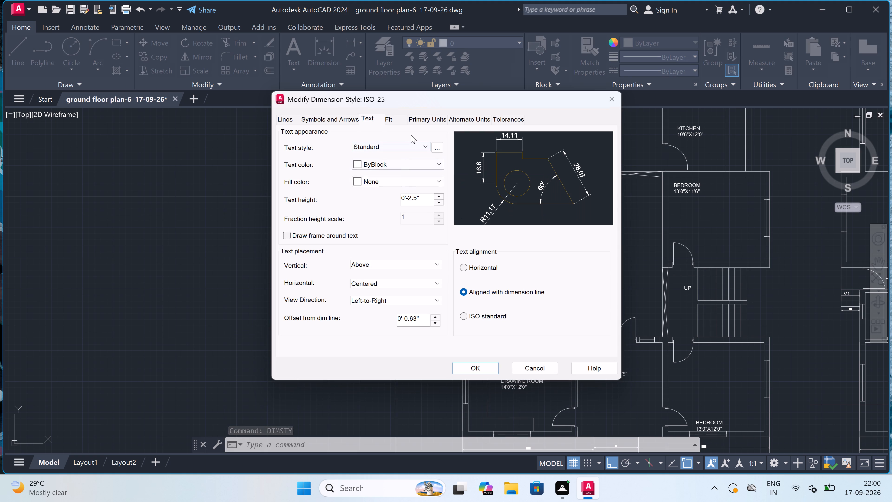
pyautogui.moveTo(421, 118); pyautogui.dragTo(423, 117)
pyautogui.click(388, 138)
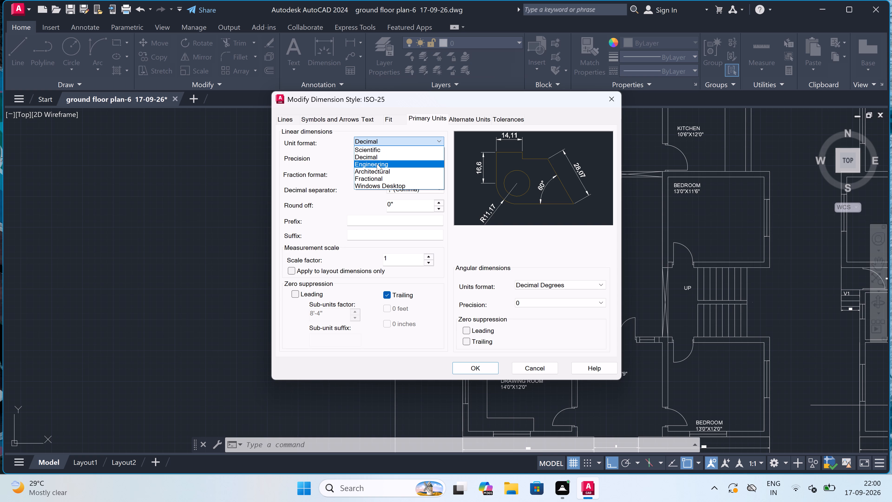
pyautogui.click(377, 163)
pyautogui.click(375, 161)
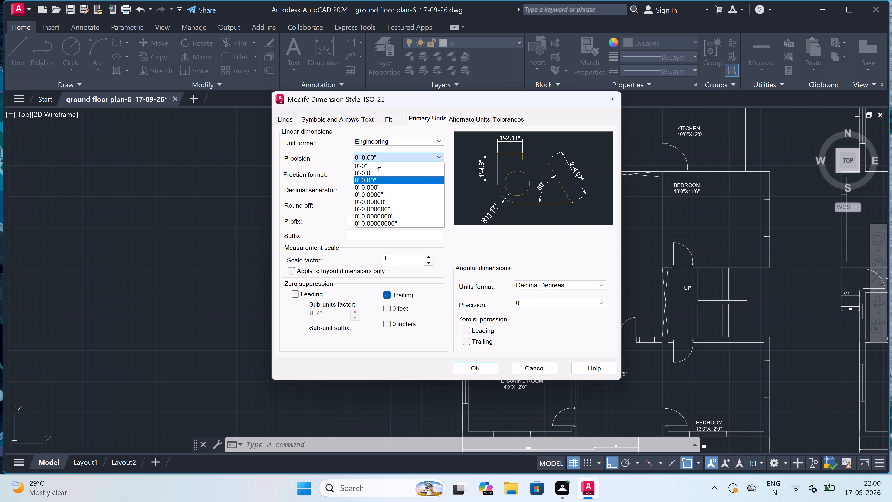
pyautogui.click(374, 164)
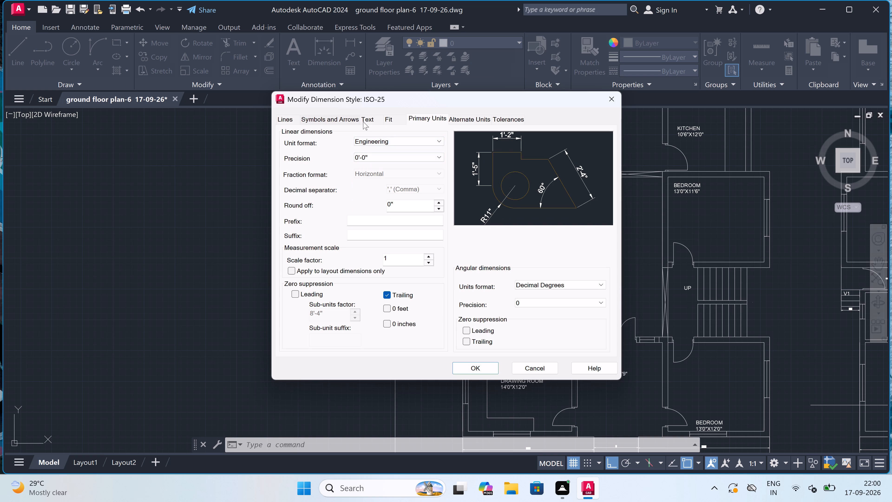
# Set the ISO-25 dimension style's text height to 8" and make that style current.
pyautogui.click(369, 120)
pyautogui.click(419, 201)
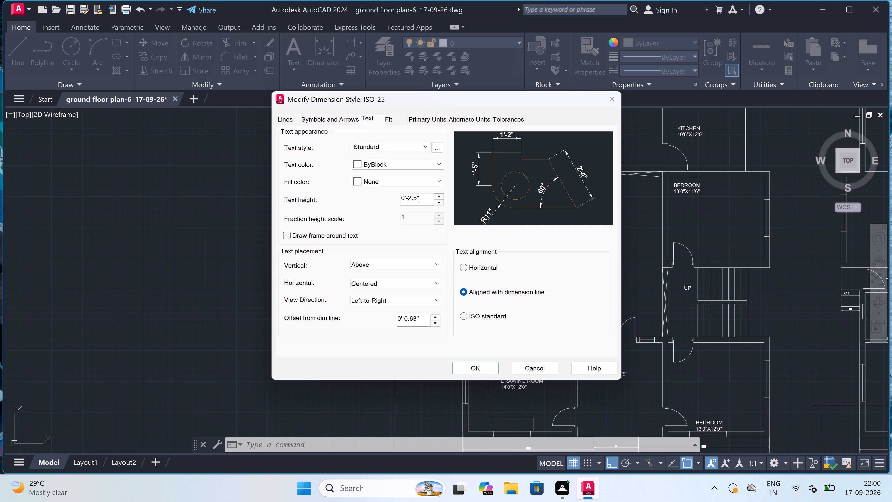
pyautogui.press('BackSpace')
pyautogui.press('BackSpace')
pyautogui.press('BackSpace')
pyautogui.press('BackSpace')
pyautogui.press('BackSpace')
pyautogui.press('BackSpace')
pyautogui.press('BackSpace')
pyautogui.press('BackSpace')
pyautogui.press('BackSpace')
pyautogui.press('BackSpace')
pyautogui.press('BackSpace')
pyautogui.write('8"')
pyautogui.click(462, 369)
pyautogui.click(569, 183)
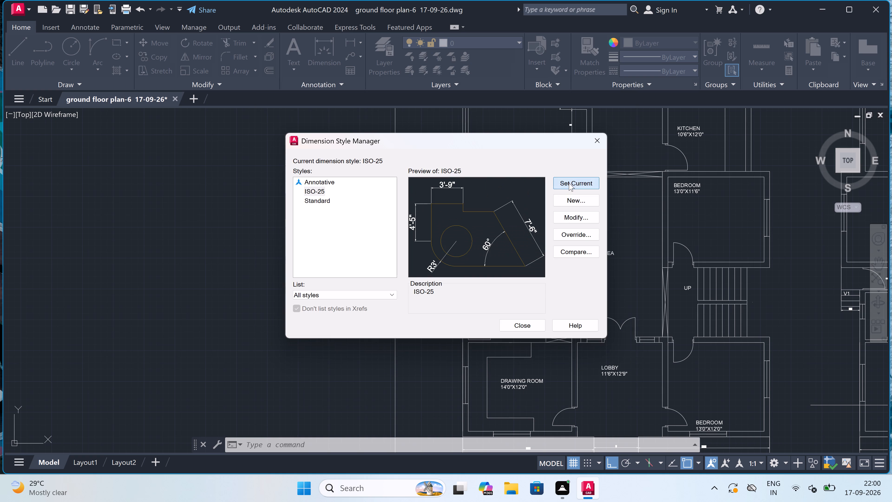
pyautogui.click(508, 326)
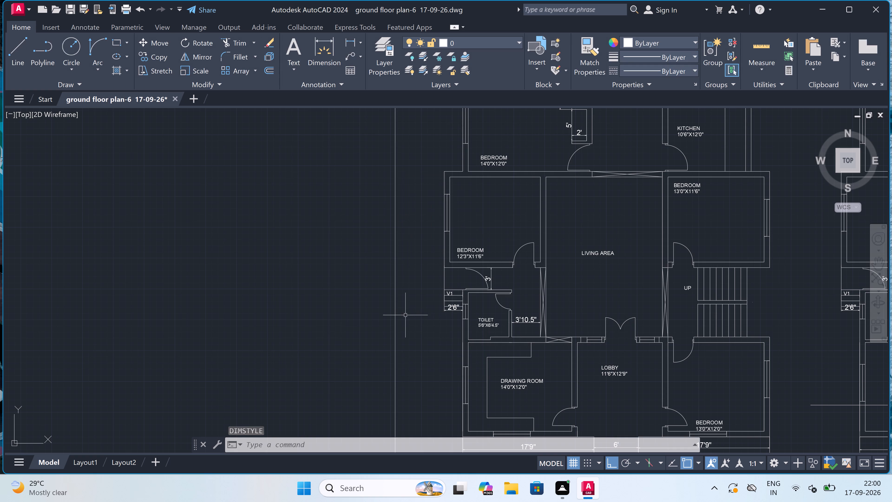
pyautogui.press('Escape')
# Examine the dimension text in both floor plans and the overall layout of the bordered sheet.
pyautogui.scroll(-1, 405, 315)
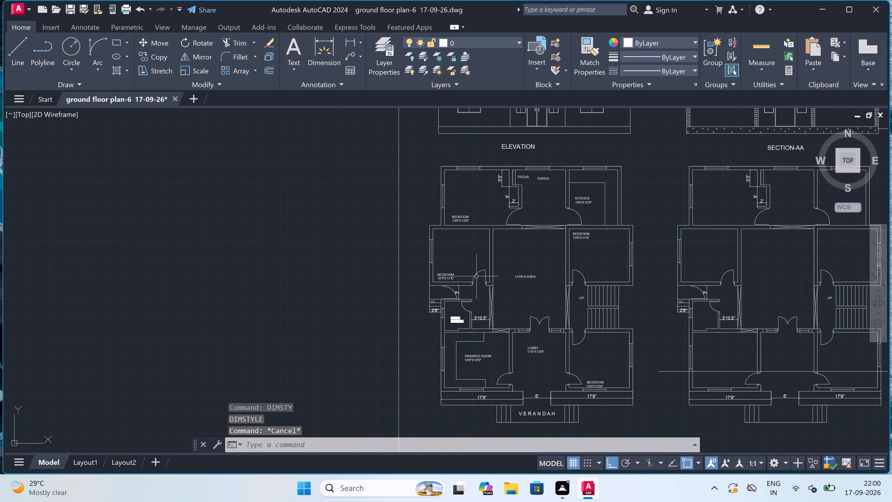
pyautogui.scroll(1, 505, 257)
pyautogui.scroll(-1, 506, 257)
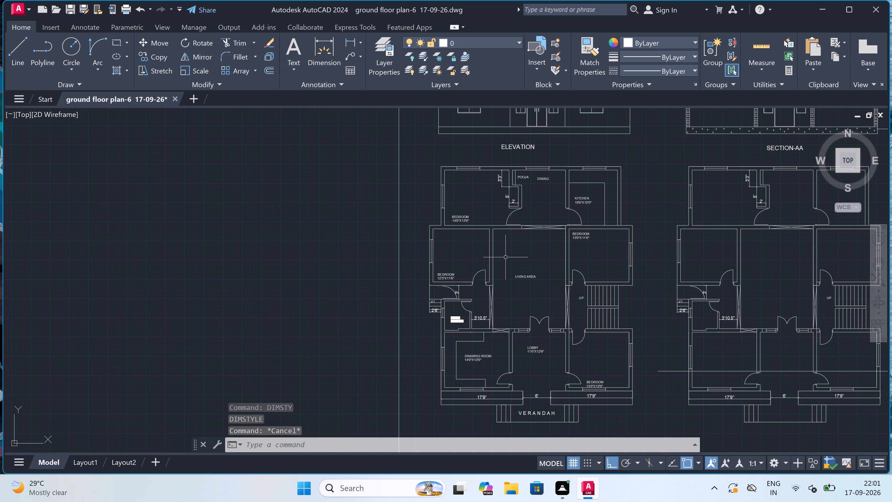
pyautogui.scroll(-2, 494, 276)
pyautogui.scroll(1, 494, 276)
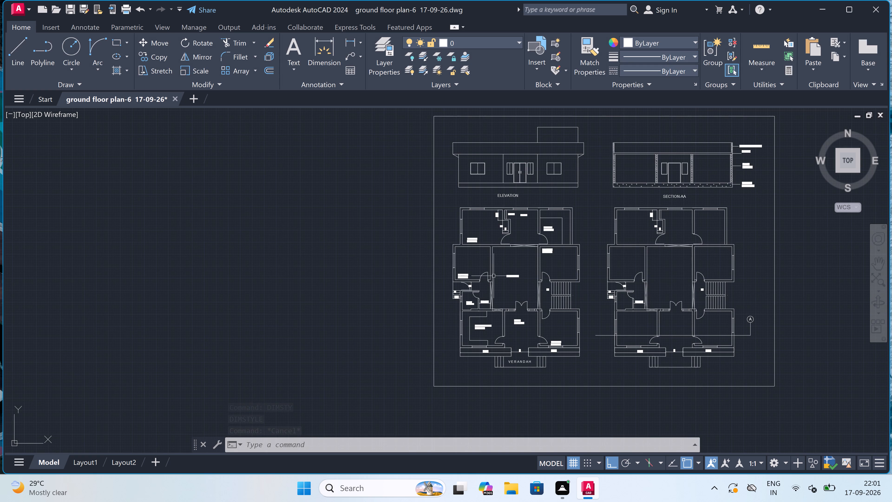
pyautogui.scroll(2, 489, 277)
pyautogui.scroll(-2, 463, 269)
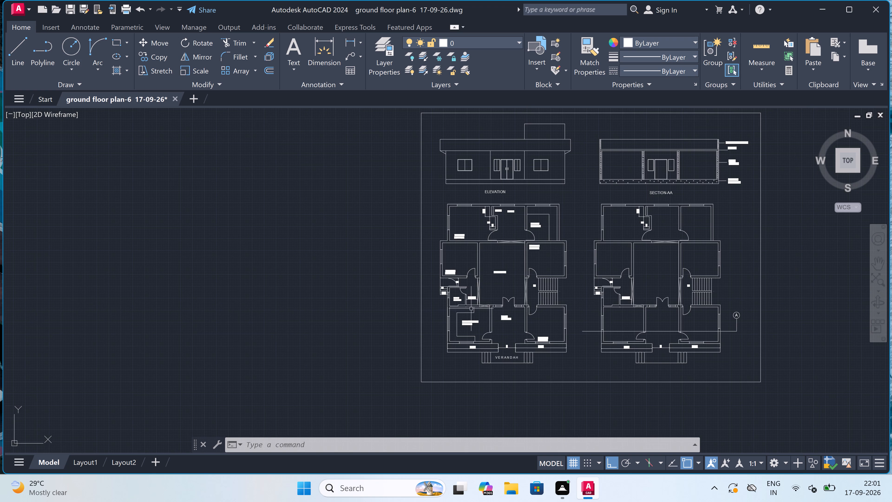
pyautogui.scroll(1, 891, 501)
pyautogui.scroll(-3, 514, 344)
pyautogui.scroll(3, 512, 344)
pyautogui.scroll(-2, 495, 347)
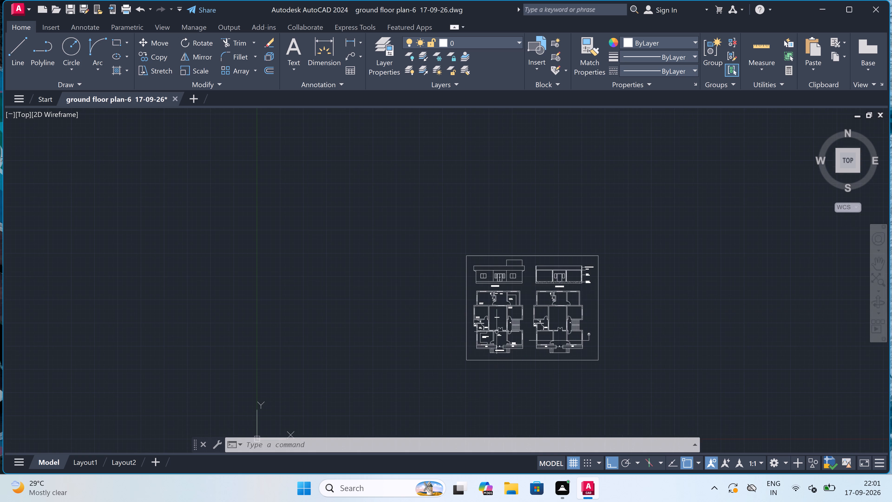
pyautogui.scroll(4, 493, 323)
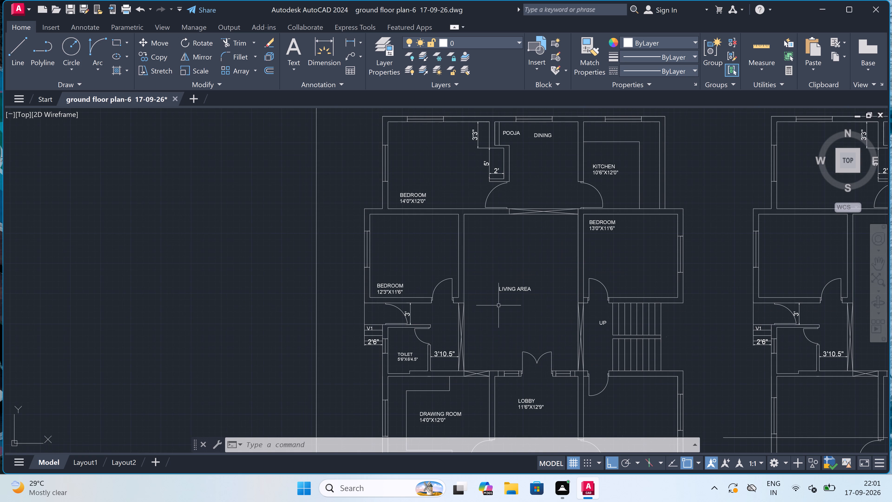
pyautogui.scroll(-2, 498, 305)
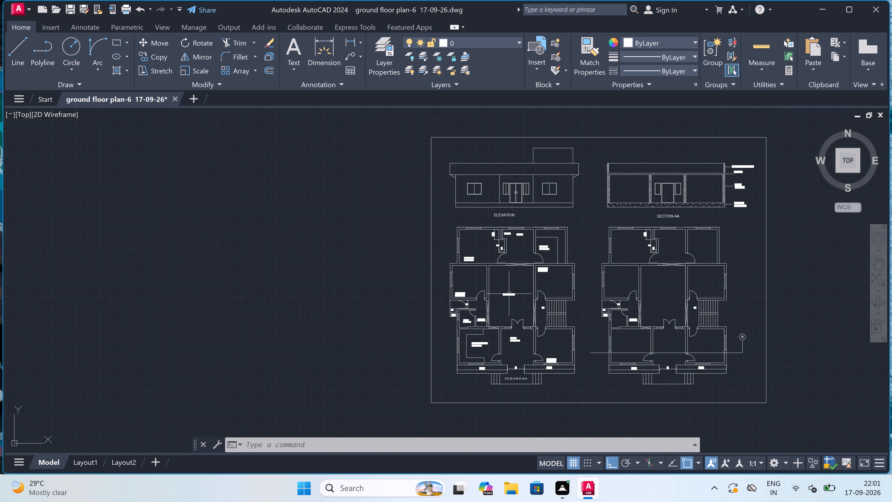
pyautogui.scroll(1, 504, 262)
pyautogui.scroll(-1, 502, 261)
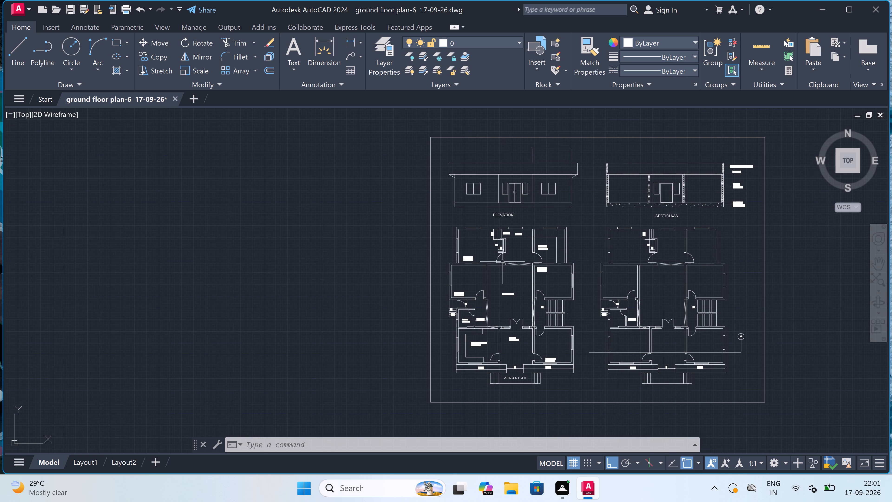
pyautogui.scroll(-2, 502, 261)
pyautogui.scroll(2, 514, 274)
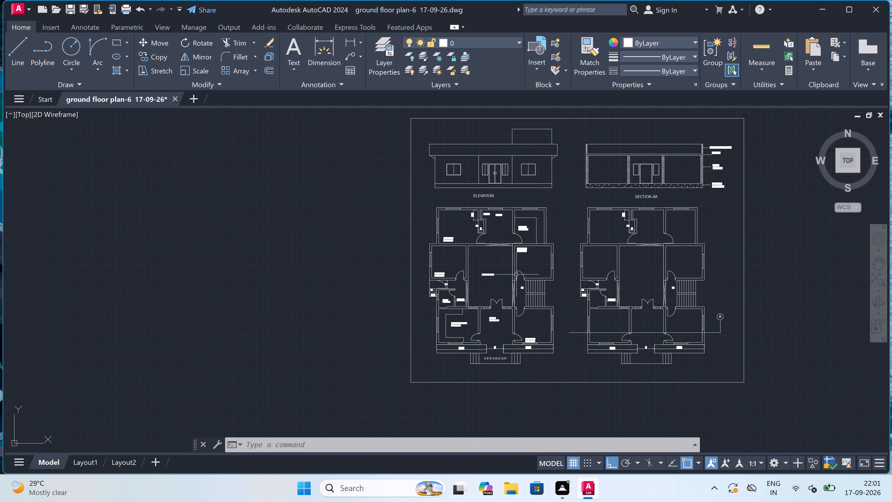
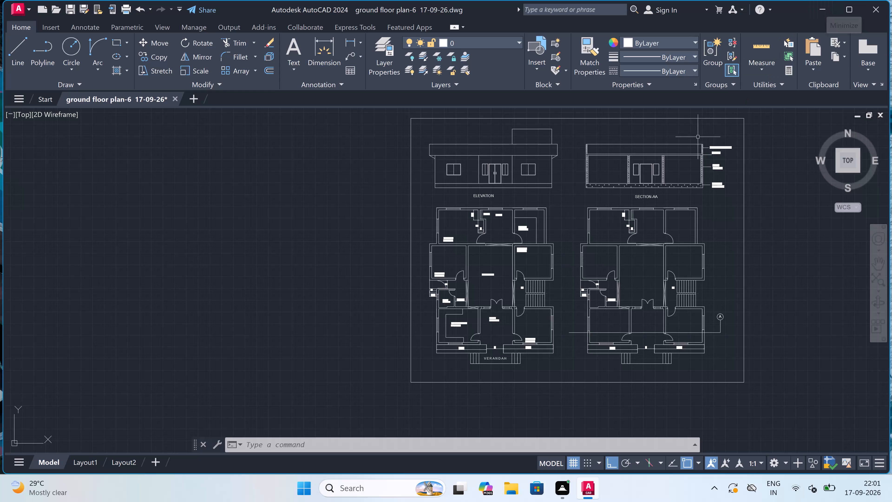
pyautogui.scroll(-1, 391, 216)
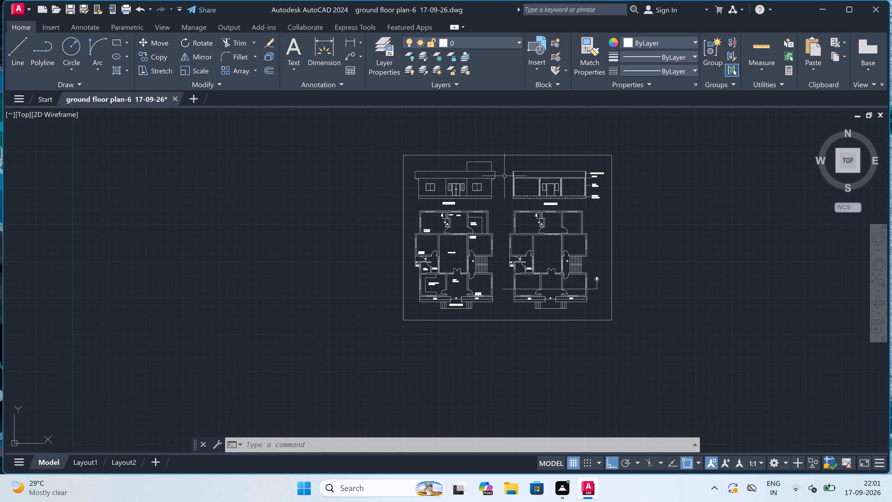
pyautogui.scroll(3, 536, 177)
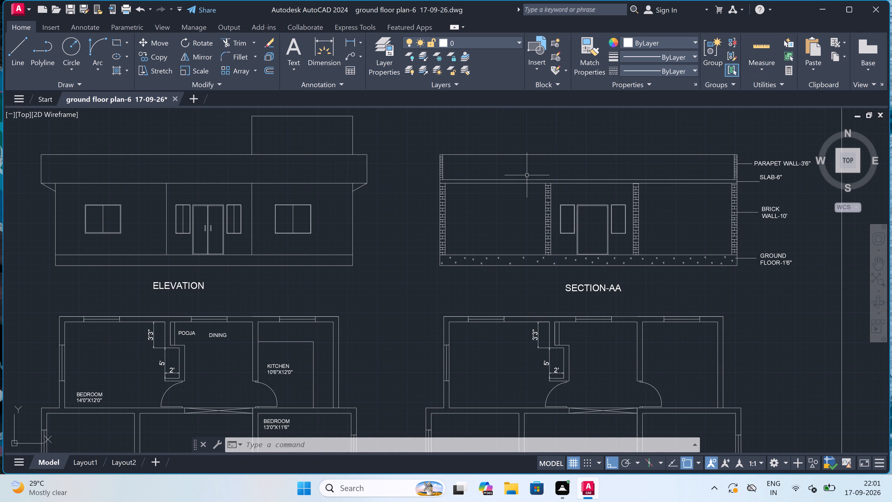
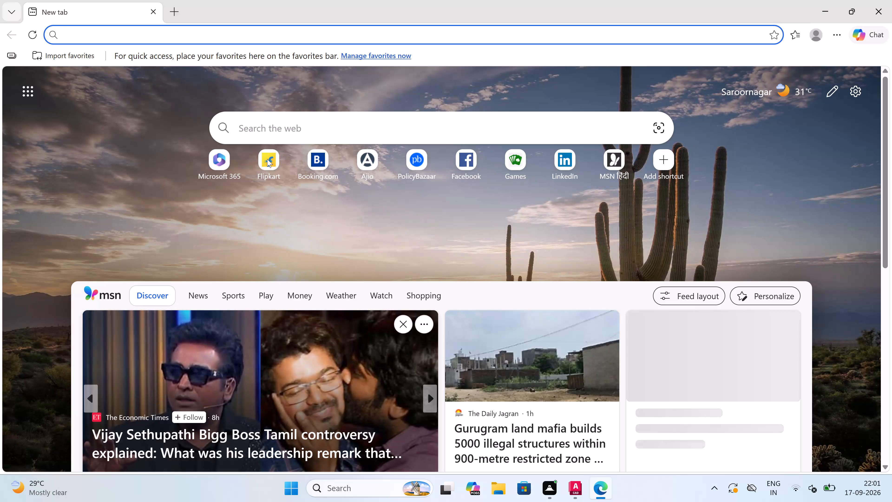
# Search the web for "wardrobe cad block for section".
pyautogui.click(322, 125)
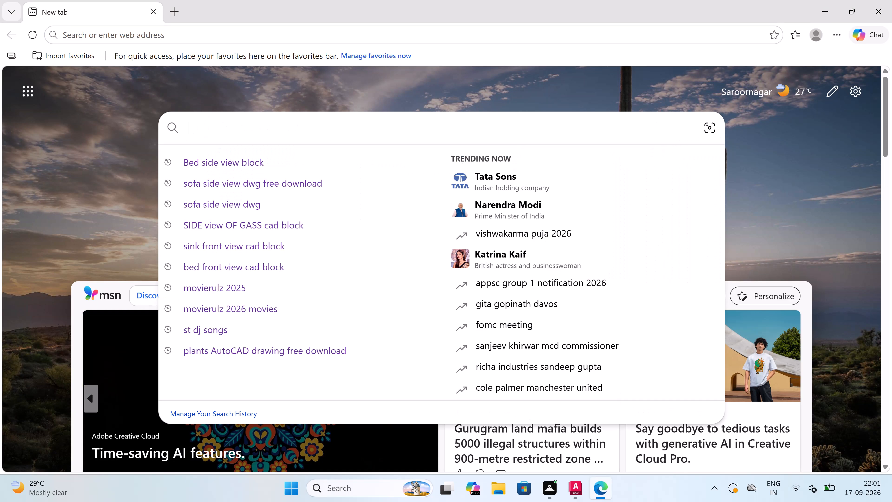
pyautogui.write('WAR')
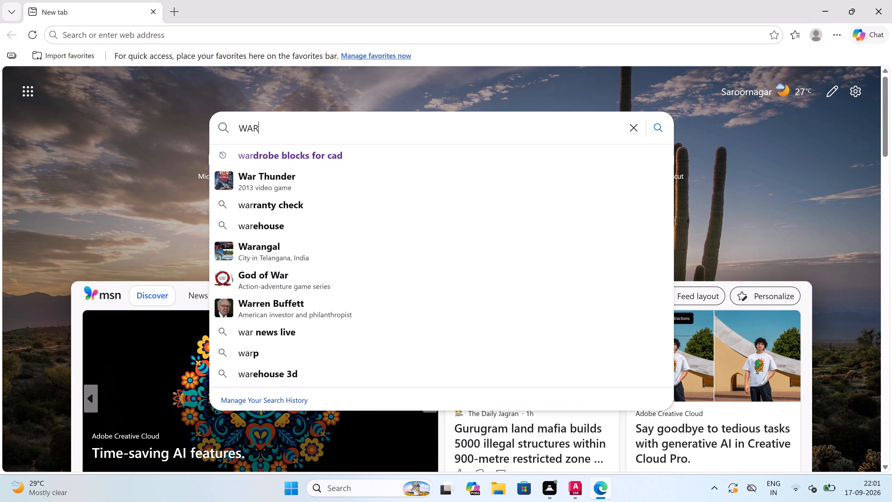
pyautogui.press('BackSpace')
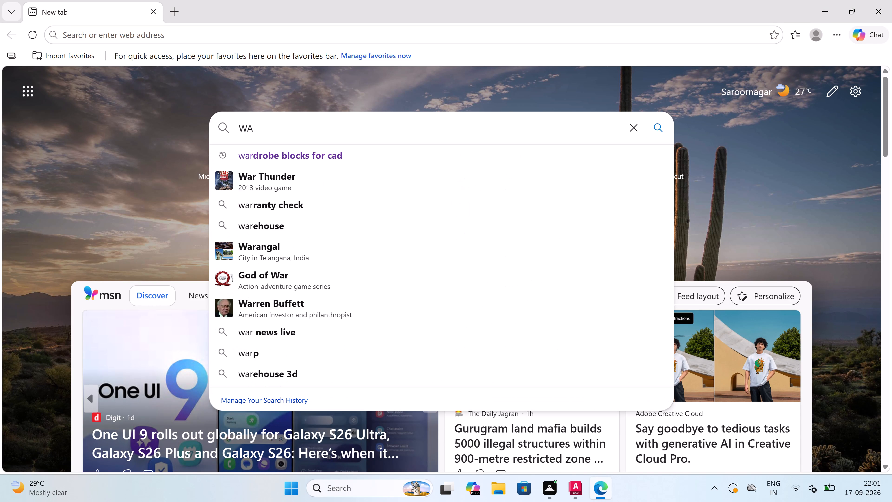
pyautogui.press('BackSpace')
pyautogui.press('BackSpace')
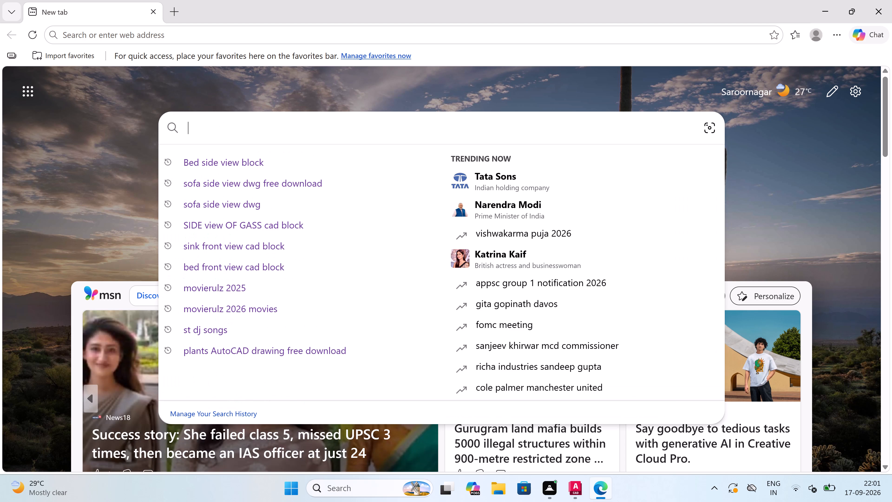
pyautogui.write('wardrobe')
pyautogui.press('space')
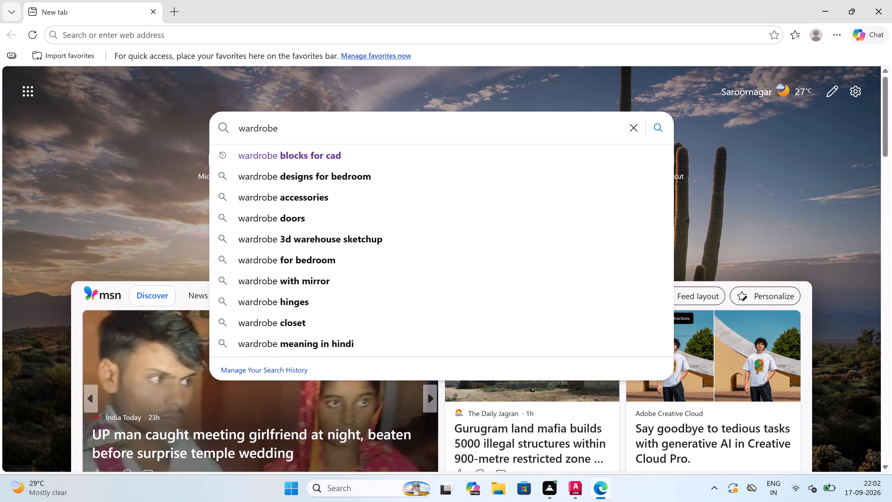
pyautogui.write('cad block for')
pyautogui.press('space')
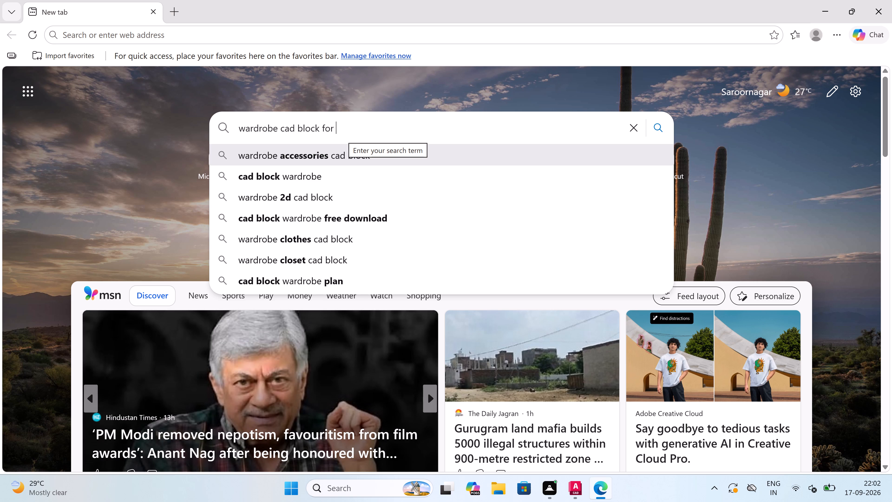
pyautogui.press('BackSpace')
pyautogui.press('BackSpace')
pyautogui.press('BackSpace')
pyautogui.press('BackSpace')
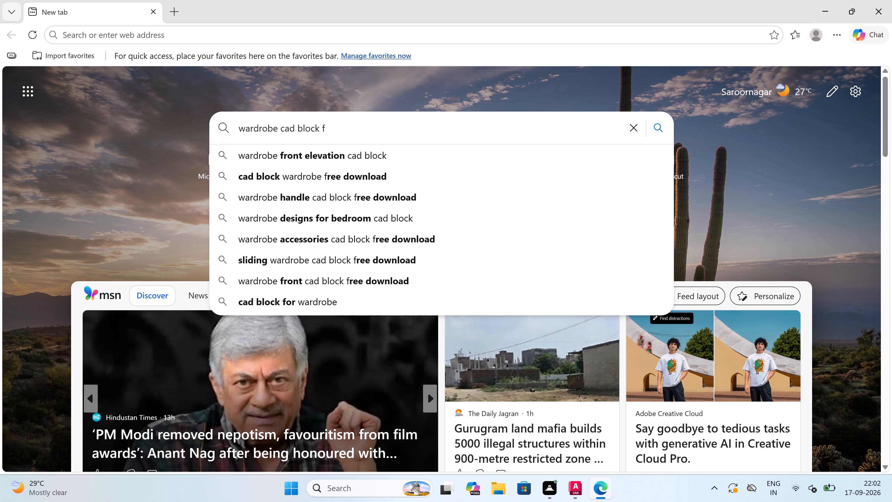
pyautogui.write('for')
pyautogui.press('space')
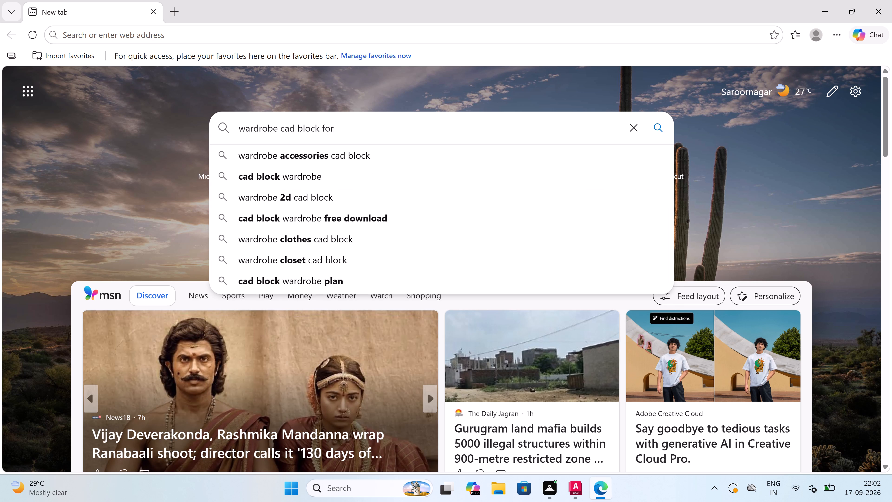
pyautogui.write('elevatio')
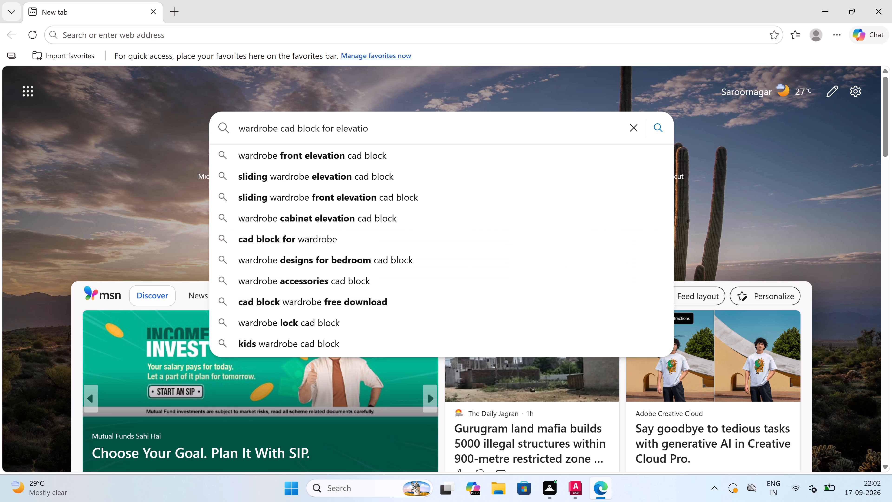
pyautogui.press('n')
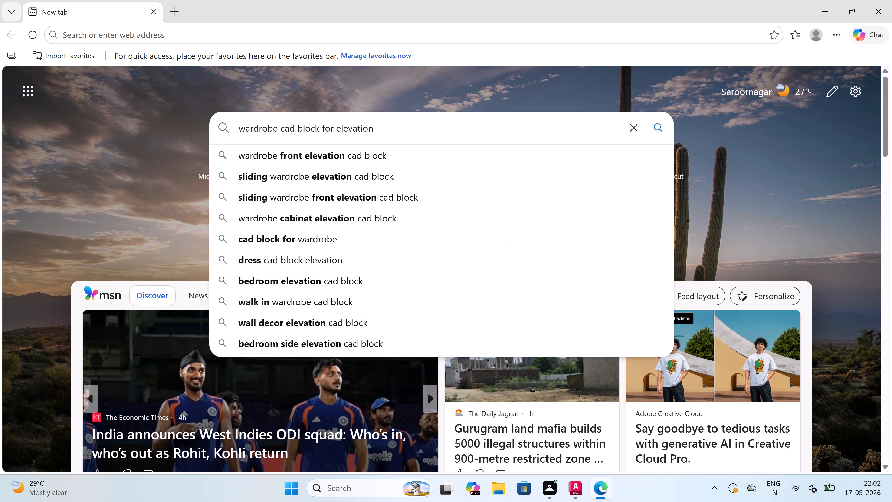
pyautogui.press('BackSpace')
pyautogui.press('BackSpace')
pyautogui.press('BackSpace')
pyautogui.press('BackSpace')
pyautogui.press('BackSpace')
pyautogui.press('BackSpace')
pyautogui.press('BackSpace')
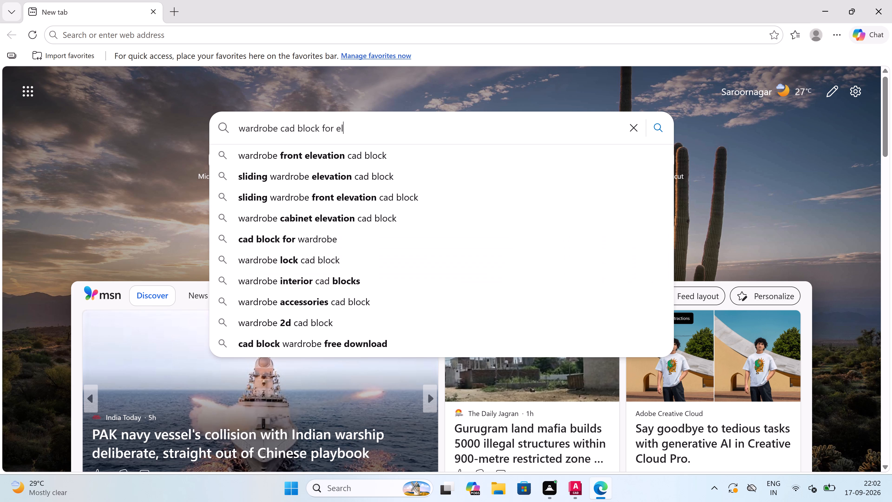
pyautogui.press('BackSpace')
pyautogui.press('BackSpace')
pyautogui.write('section')
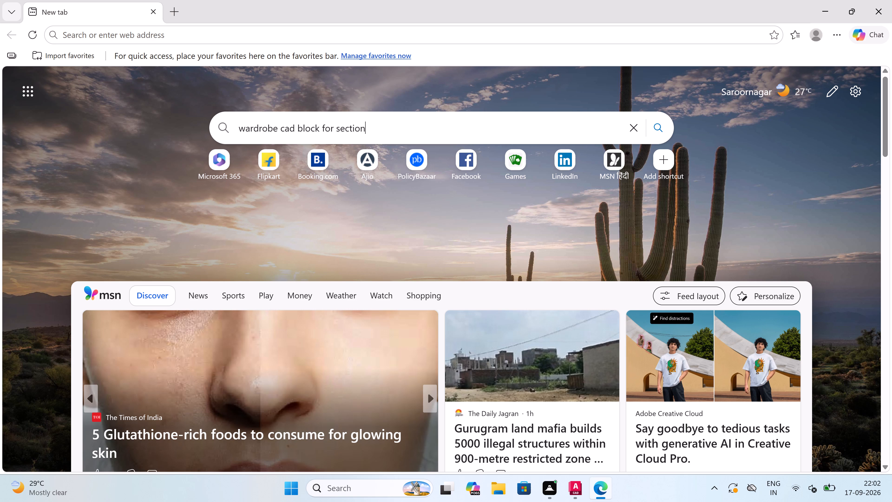
pyautogui.click(660, 126)
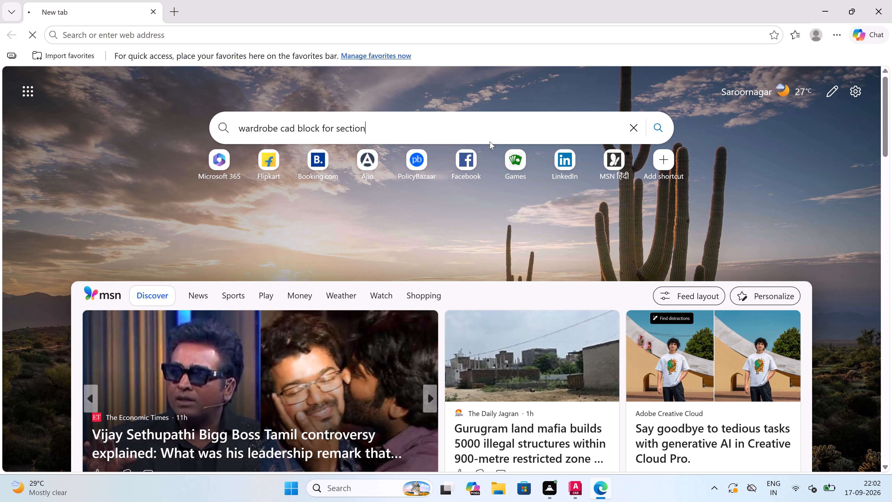
# Find the cad-block.com Wardrobe CAD Block page among the search results and download its DWG file.
pyautogui.scroll(-1, 375, 148)
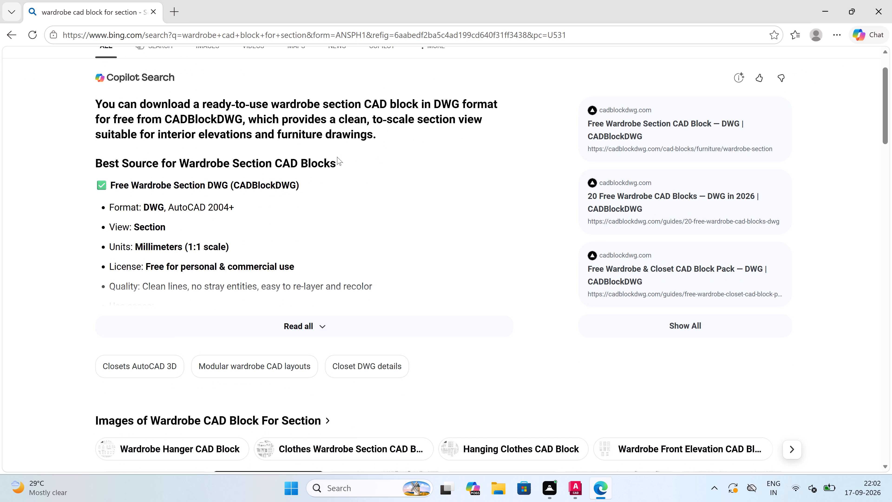
pyautogui.scroll(-4, 337, 157)
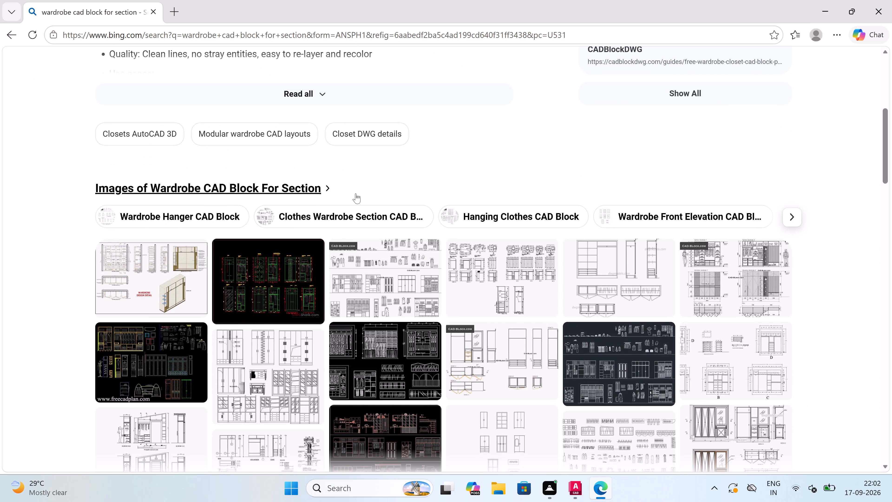
pyautogui.scroll(-4, 364, 217)
pyautogui.scroll(-3, 343, 234)
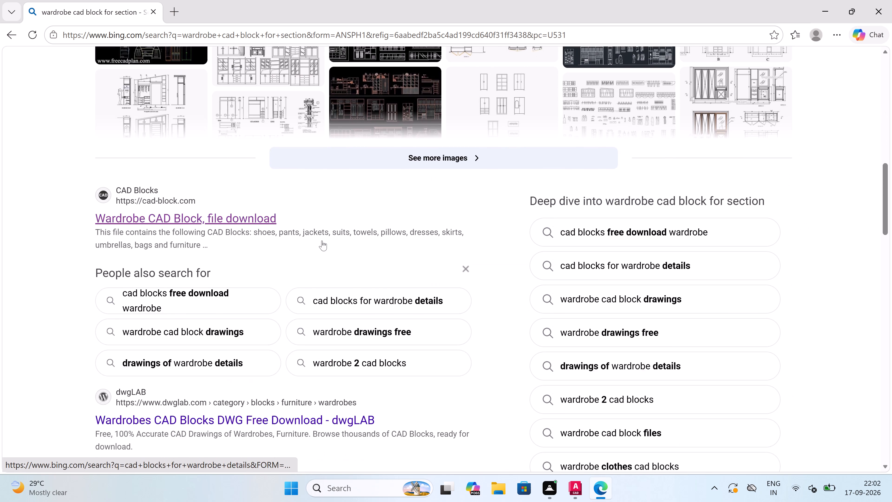
pyautogui.click(227, 149)
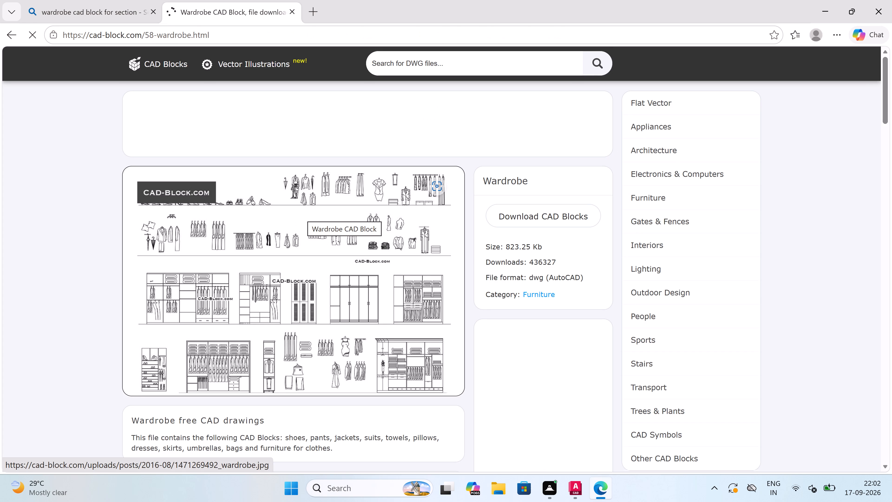
pyautogui.scroll(-2, 302, 213)
pyautogui.scroll(2, 304, 207)
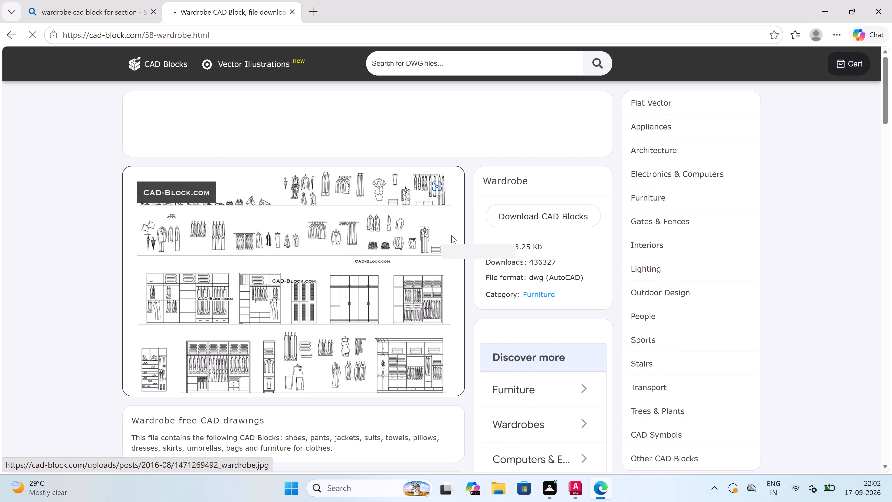
pyautogui.click(514, 222)
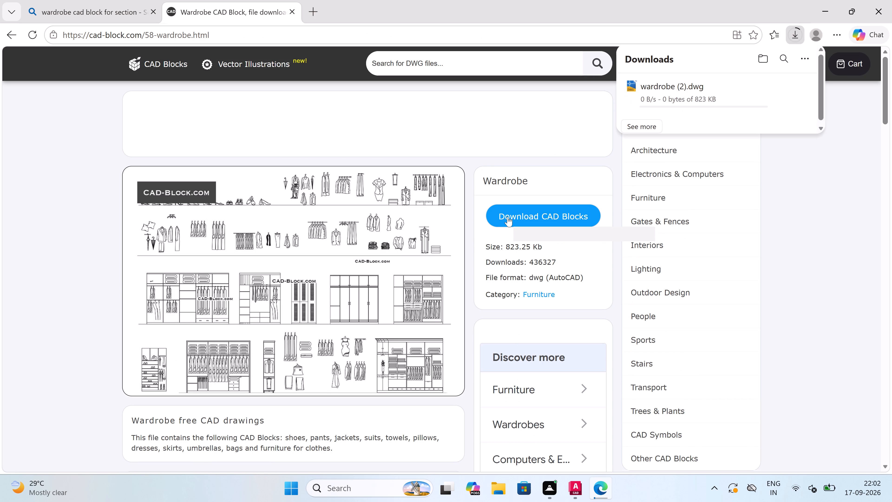
# Open the downloaded wardrobe (2).dwg in AutoCAD.
pyautogui.click(679, 91)
pyautogui.click(679, 93)
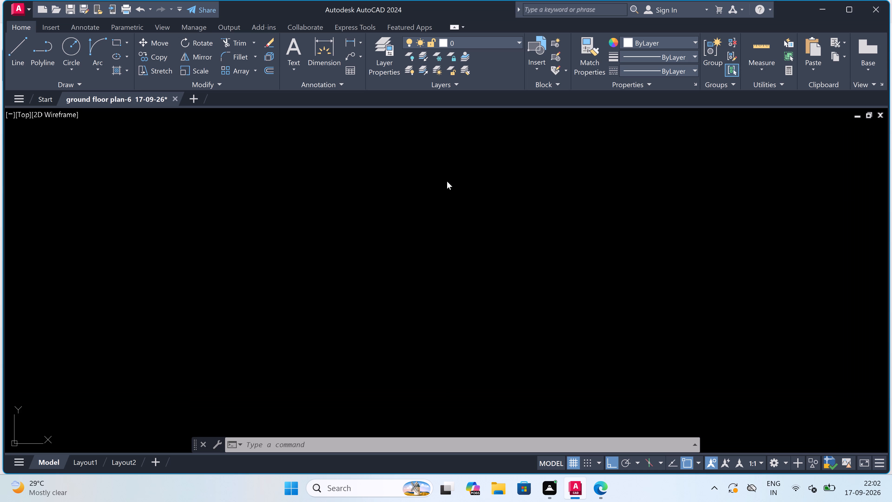
# Set the colour of all the wardrobe and clothing blocks in the drawing to ByLayer.
pyautogui.scroll(-3, 450, 189)
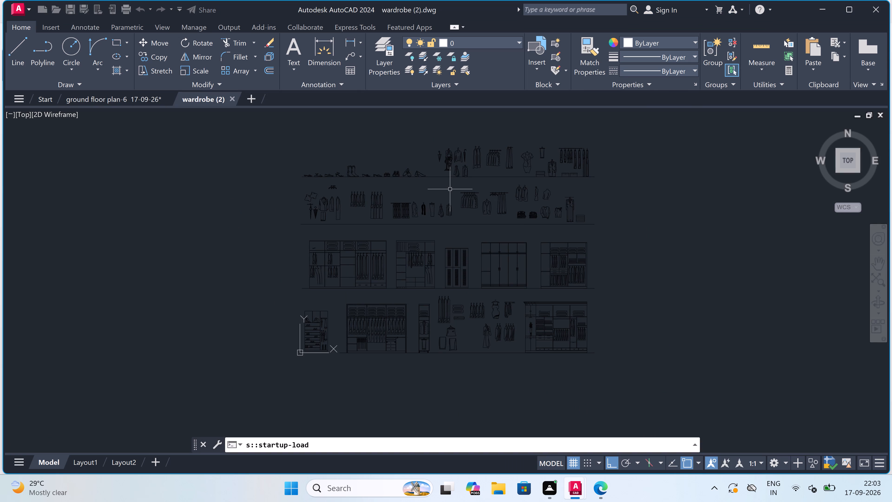
pyautogui.scroll(-1, 450, 189)
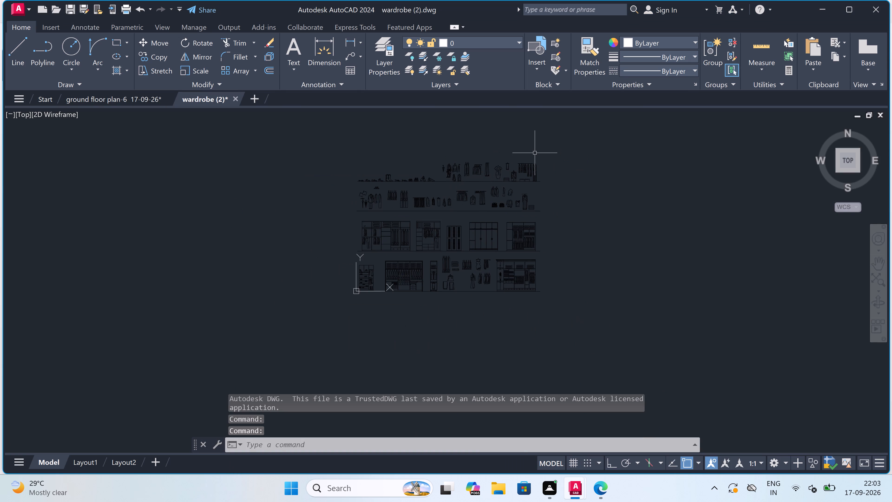
pyautogui.click(562, 149)
pyautogui.moveTo(562, 149); pyautogui.dragTo(559, 152)
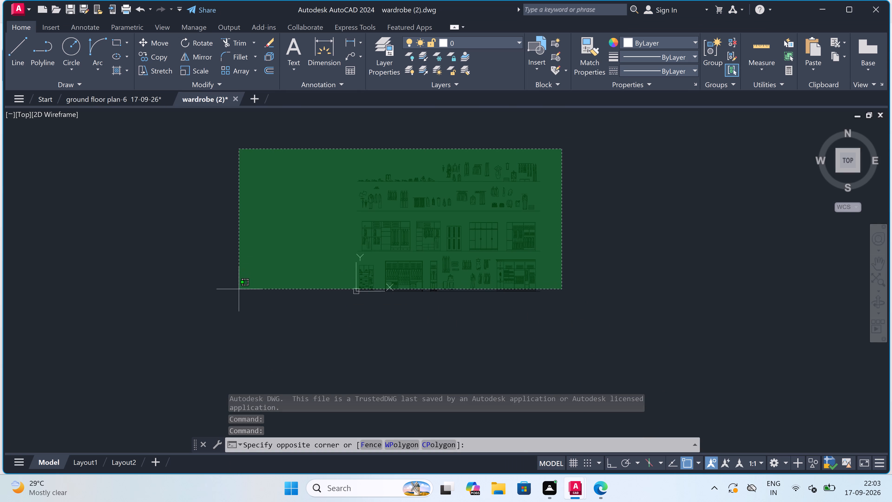
pyautogui.click(239, 304)
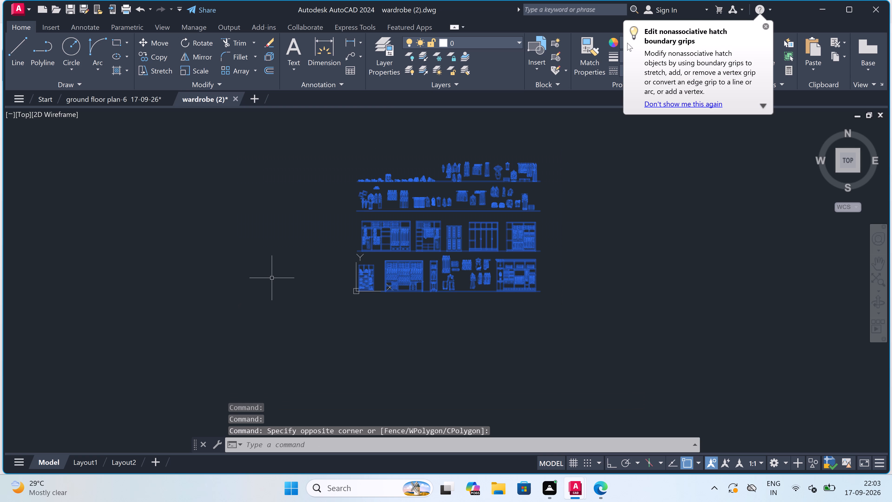
pyautogui.click(766, 26)
pyautogui.click(666, 48)
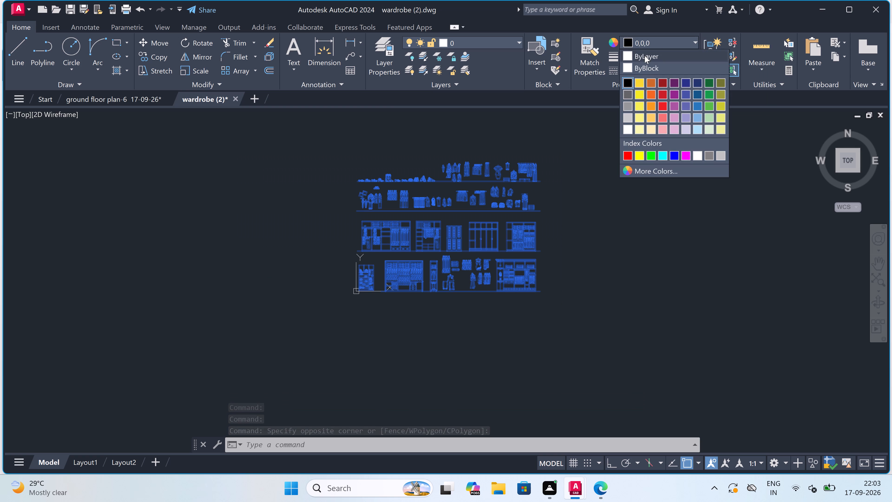
pyautogui.click(645, 56)
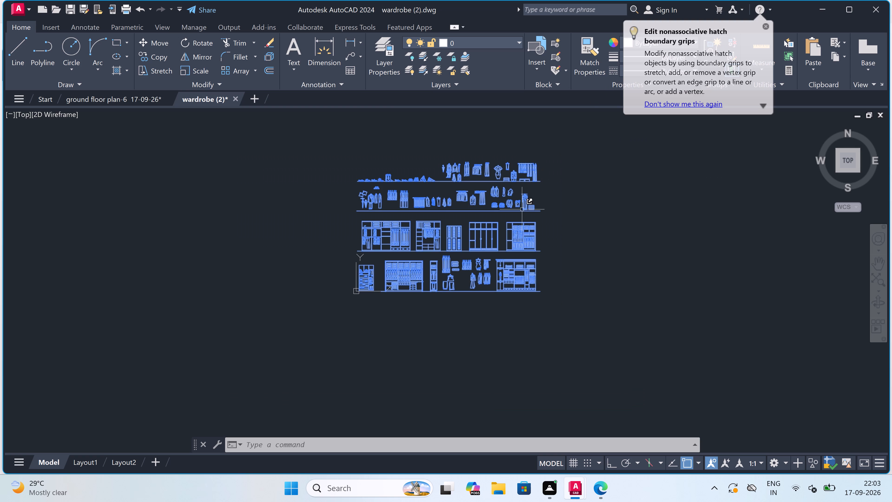
pyautogui.press('Escape')
# Copy the open wardrobe with hanging clothes at the right end of the third row in the wardrobe drawing.
pyautogui.scroll(1, 526, 225)
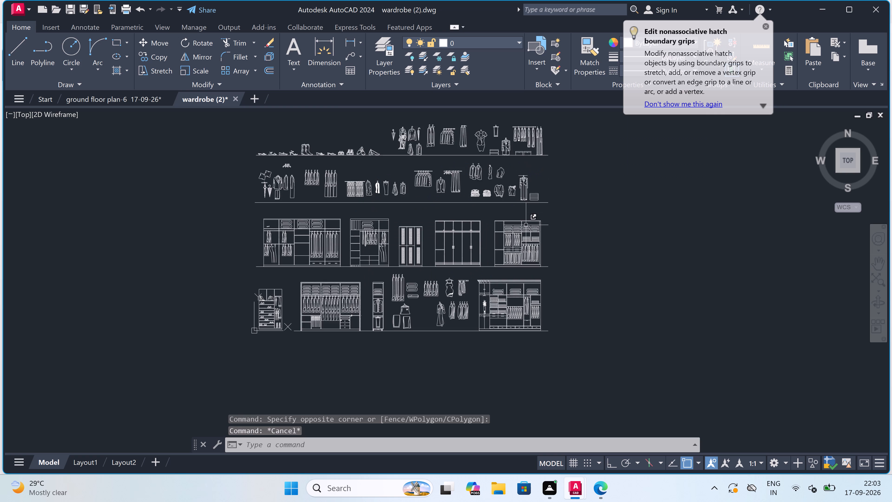
pyautogui.scroll(3, 525, 225)
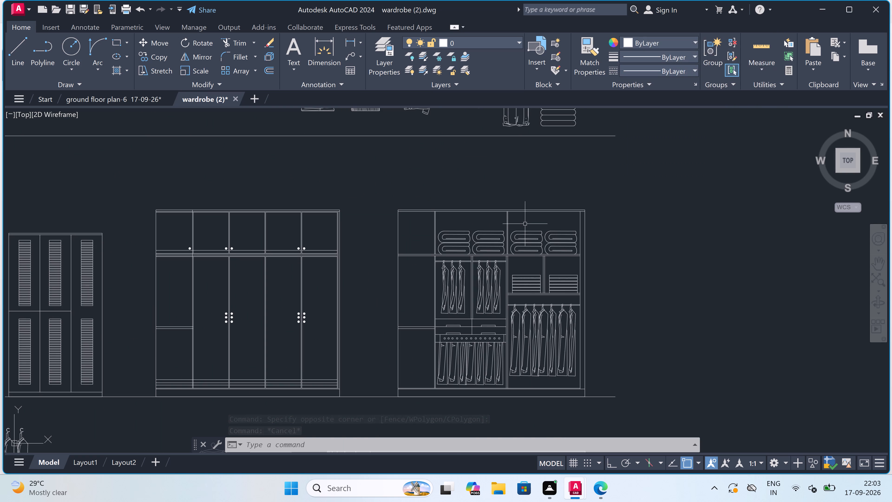
pyautogui.scroll(-1, 525, 224)
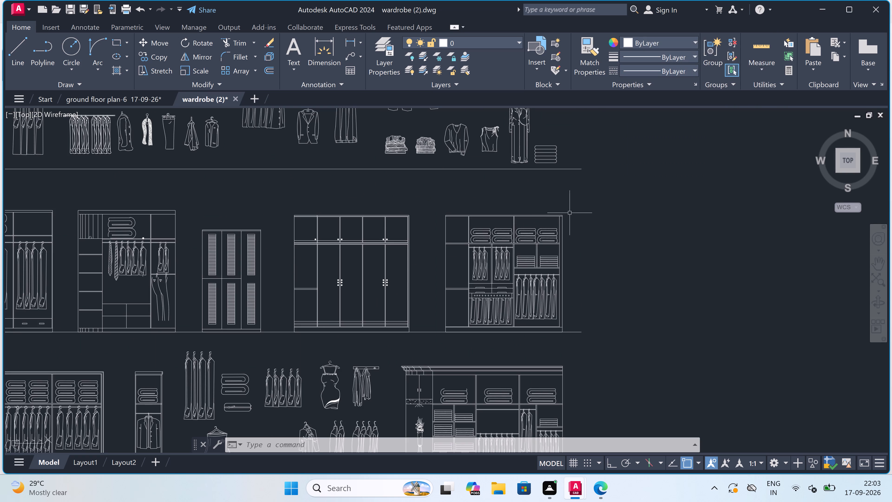
pyautogui.click(576, 211)
pyautogui.click(578, 209)
pyautogui.click(580, 193)
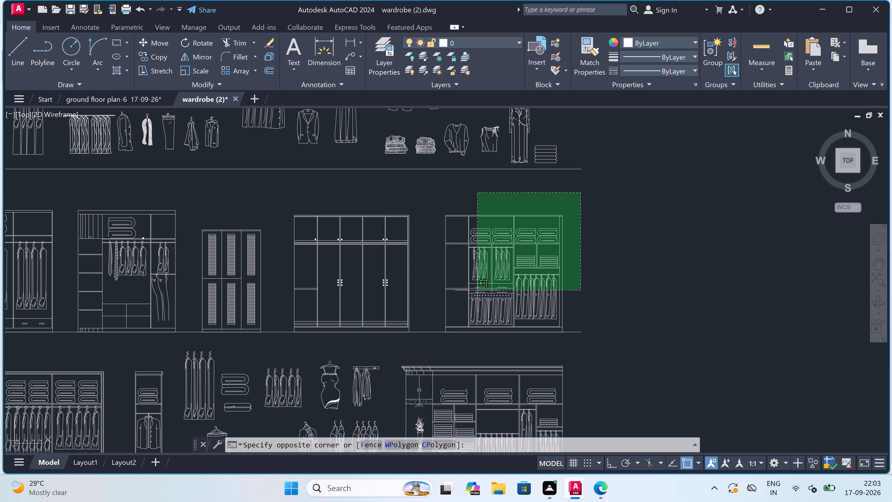
pyautogui.scroll(3, 431, 322)
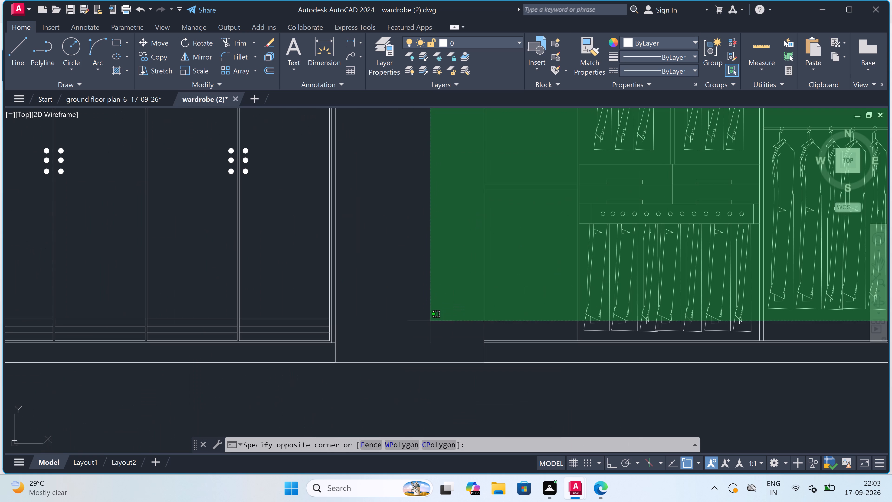
pyautogui.scroll(-3, 427, 337)
pyautogui.scroll(4, 427, 337)
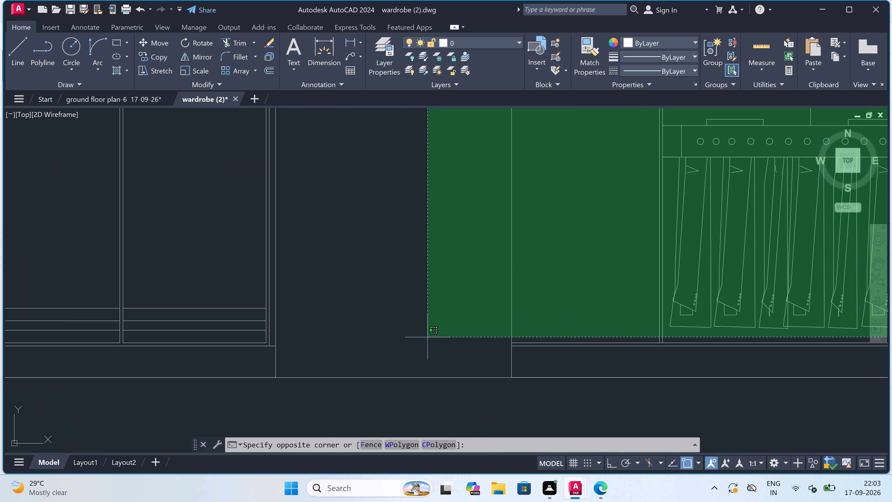
pyautogui.scroll(-3, 427, 337)
pyautogui.scroll(3, 430, 344)
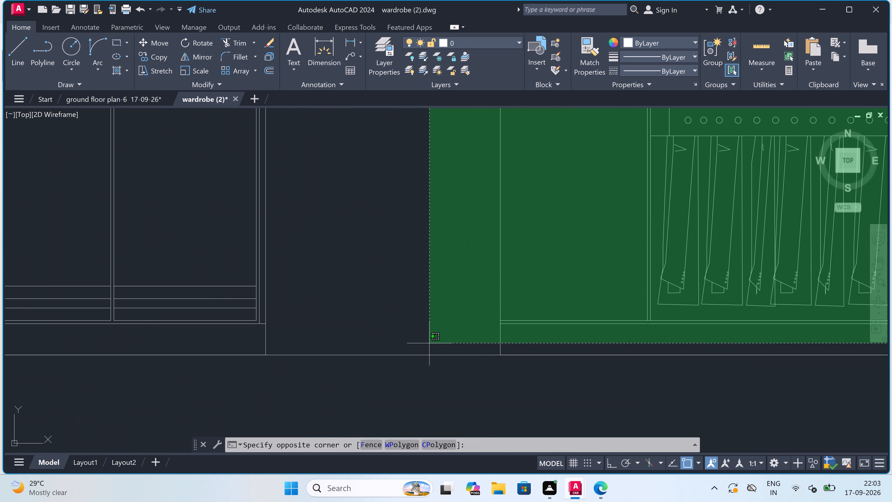
pyautogui.click(429, 343)
pyautogui.hotkey('ctrl', 'c')
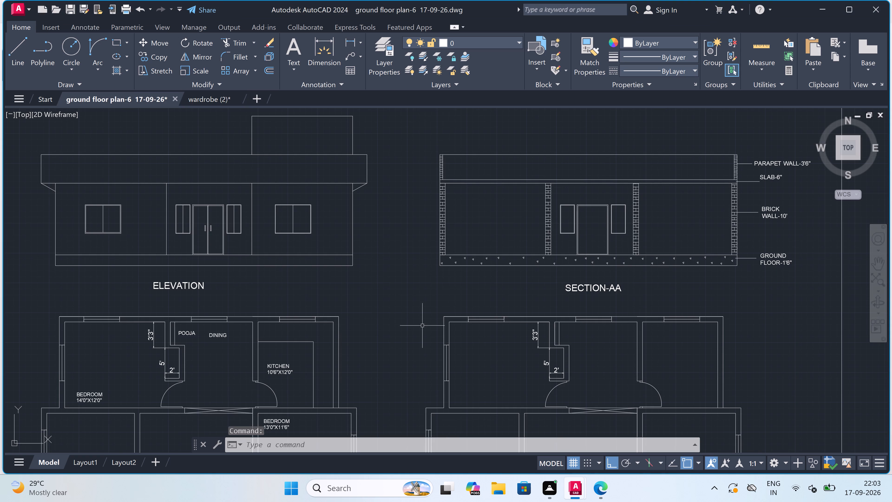
# Paste the copied wardrobe into the ground floor plan drawing, in the empty space to the right of the bordered sheet.
pyautogui.hotkey('ctrl', 'v')
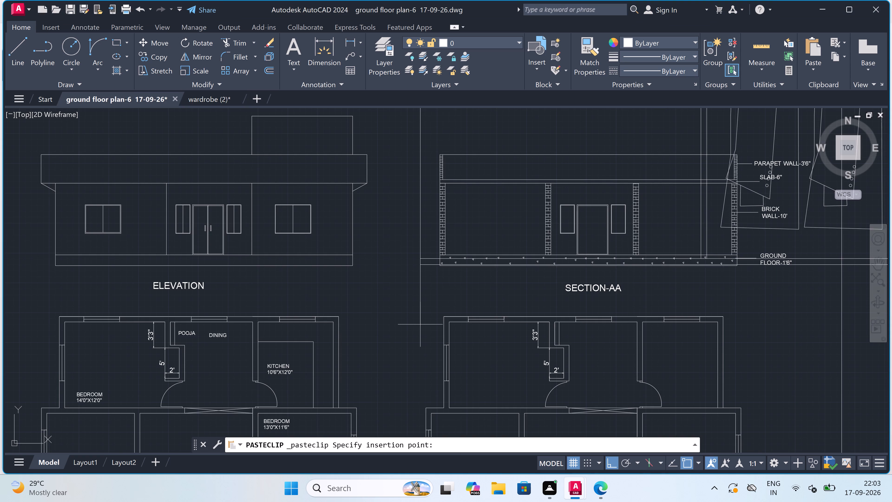
pyautogui.scroll(-5, 416, 308)
pyautogui.moveTo(487, 317); pyautogui.dragTo(487, 318)
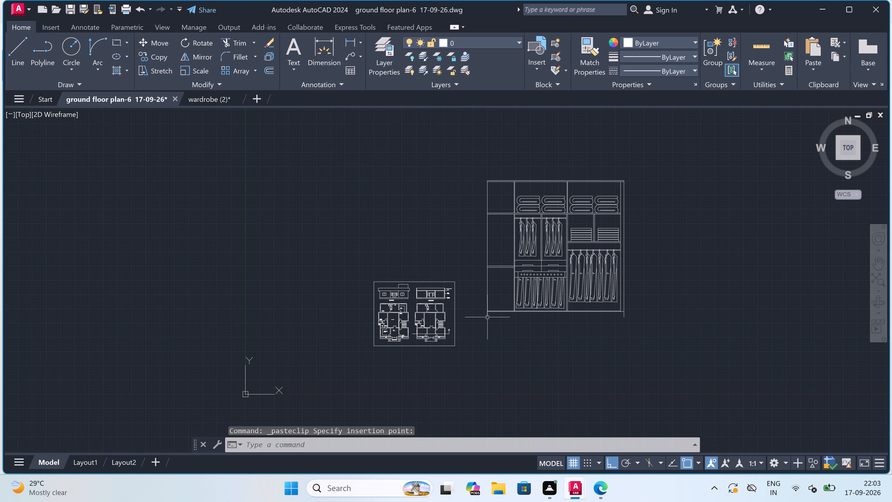
pyautogui.moveTo(487, 318); pyautogui.dragTo(487, 320)
# Scale the whole pasted wardrobe down by eye to suit the room height of SECTION-AA.
pyautogui.click(682, 155)
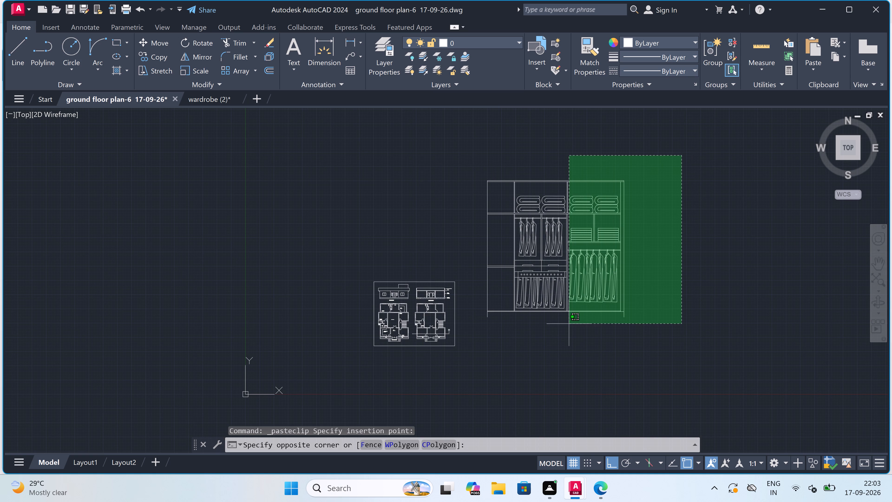
pyautogui.click(485, 350)
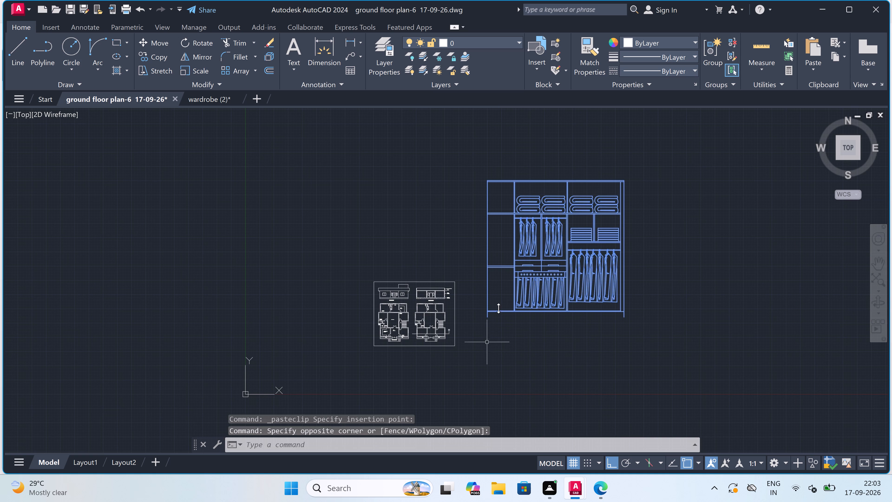
pyautogui.click(184, 74)
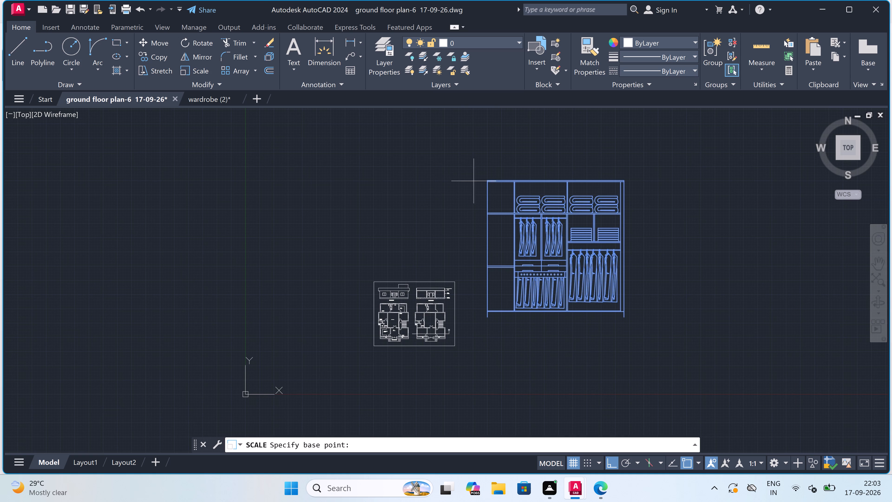
pyautogui.click(584, 239)
pyautogui.scroll(4, 584, 235)
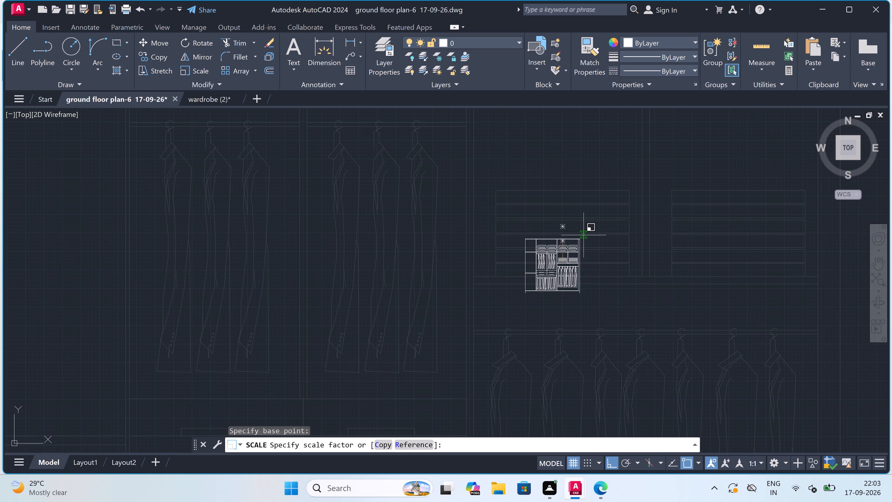
pyautogui.click(578, 252)
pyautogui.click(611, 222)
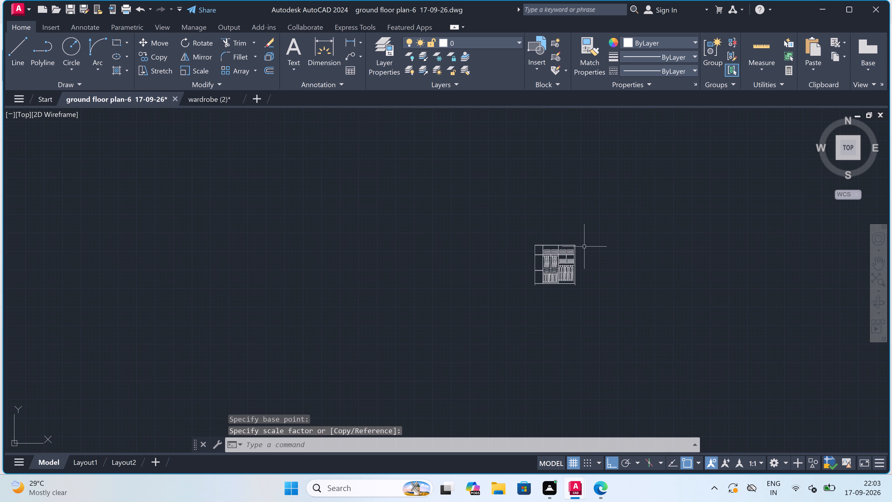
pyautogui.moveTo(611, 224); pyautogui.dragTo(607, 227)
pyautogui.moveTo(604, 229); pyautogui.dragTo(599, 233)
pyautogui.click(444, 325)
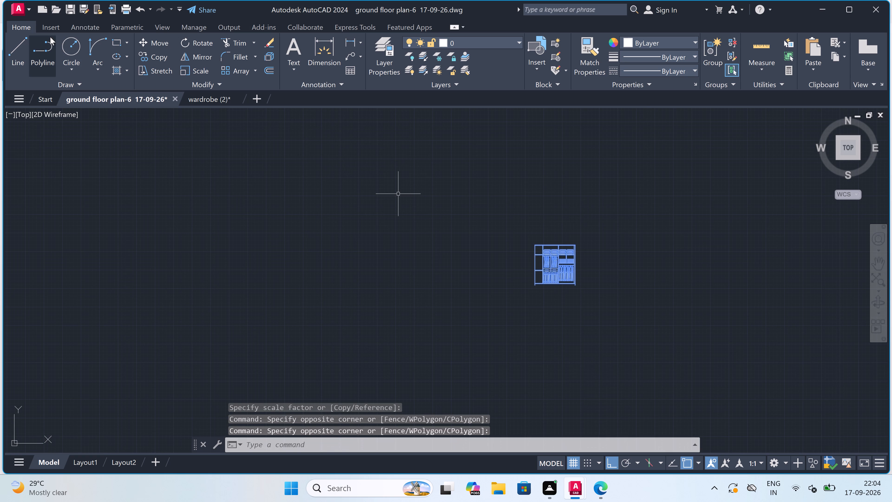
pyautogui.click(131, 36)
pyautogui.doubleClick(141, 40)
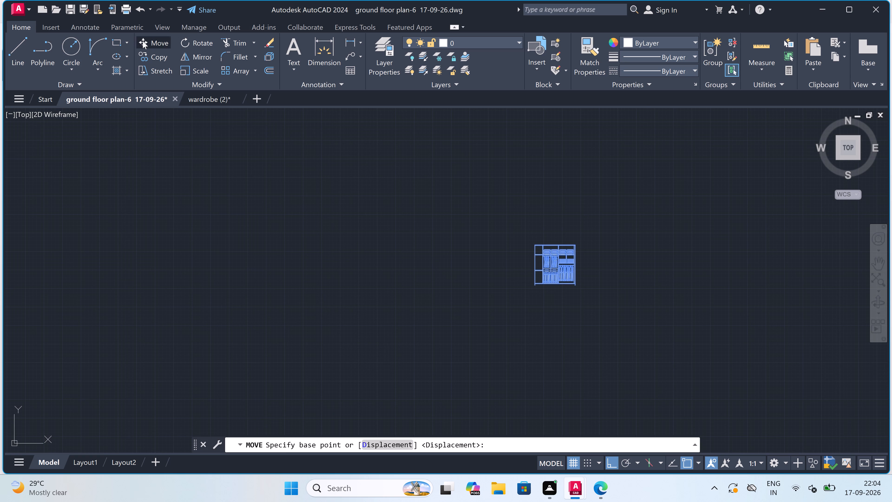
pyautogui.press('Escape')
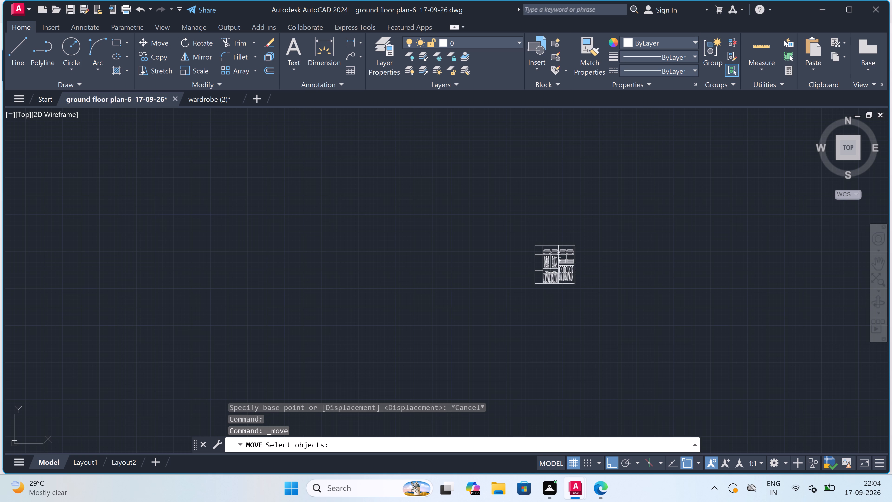
# Move the scaled wardrobe into the right-hand room of SECTION-AA with ortho off, standing it on the ground floor line.
pyautogui.moveTo(605, 242); pyautogui.dragTo(589, 254)
pyautogui.click(426, 348)
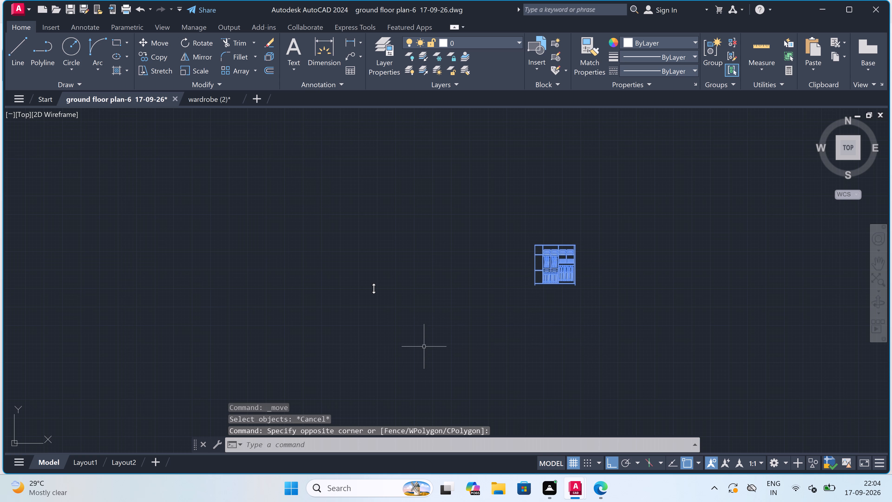
pyautogui.click(142, 41)
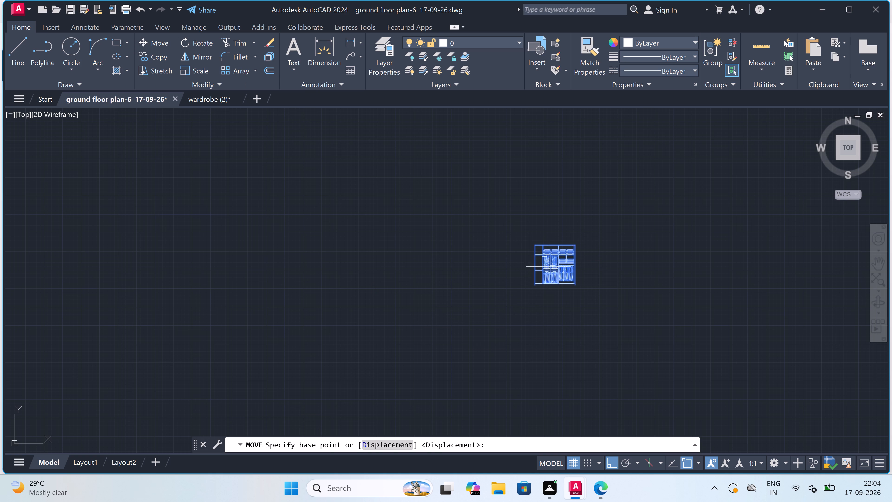
pyautogui.moveTo(548, 267); pyautogui.dragTo(531, 285)
pyautogui.scroll(-2, 484, 298)
pyautogui.press('F8')
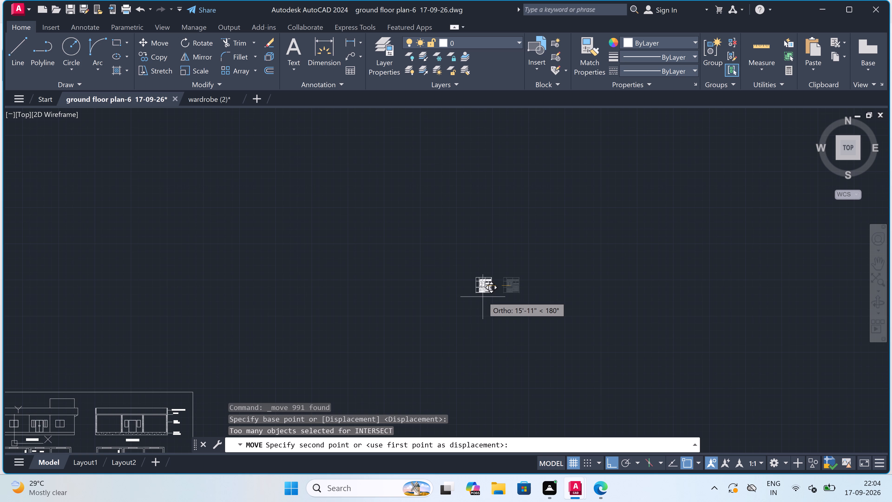
pyautogui.scroll(-2, 482, 296)
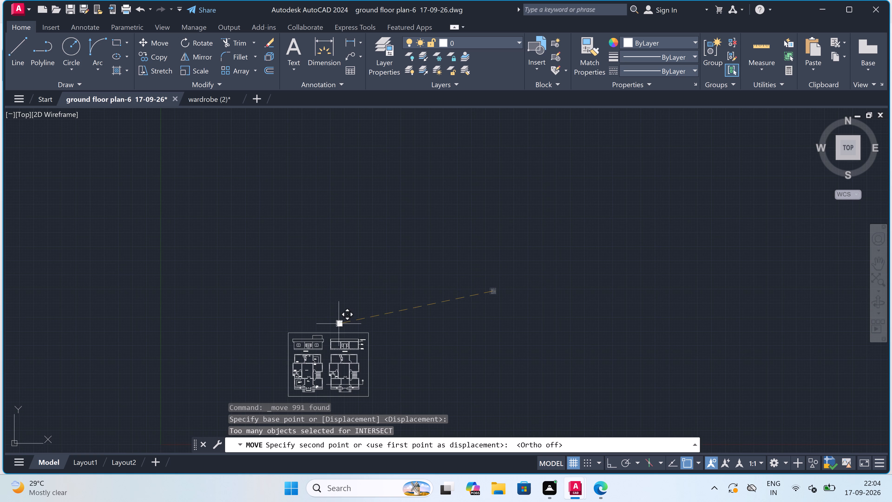
pyautogui.scroll(3, 342, 339)
pyautogui.scroll(-2, 361, 370)
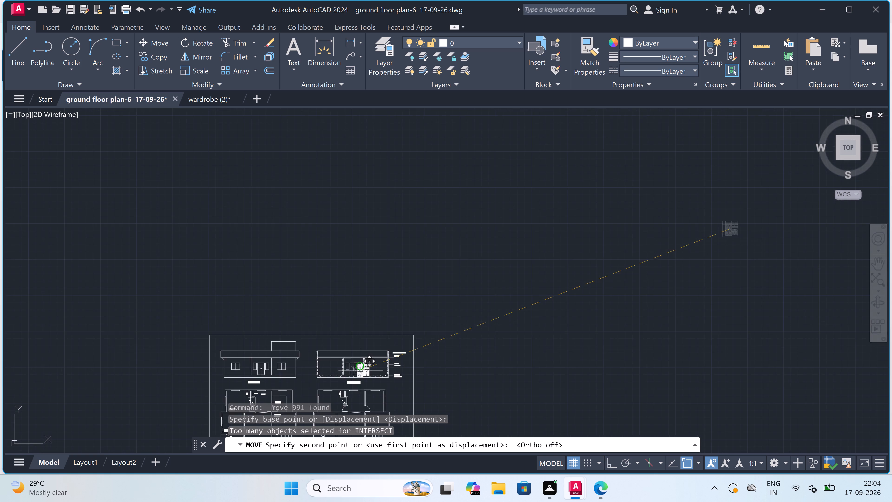
pyautogui.scroll(4, 367, 376)
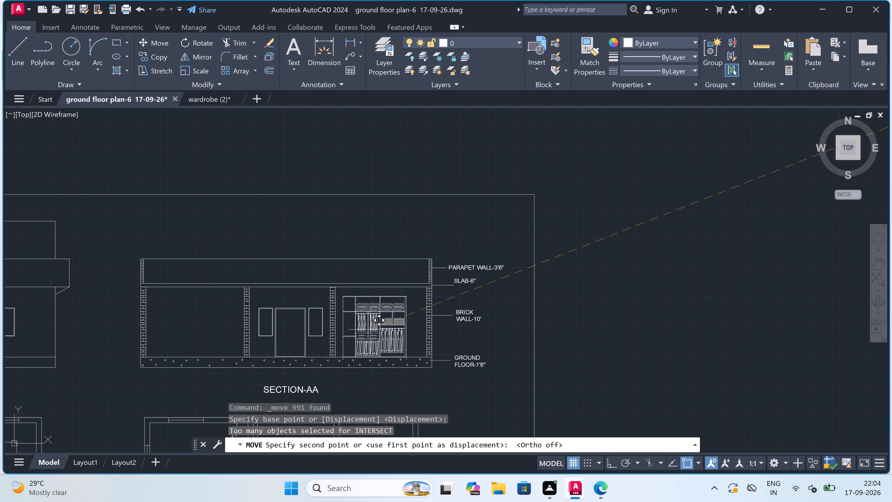
pyautogui.scroll(1, 371, 329)
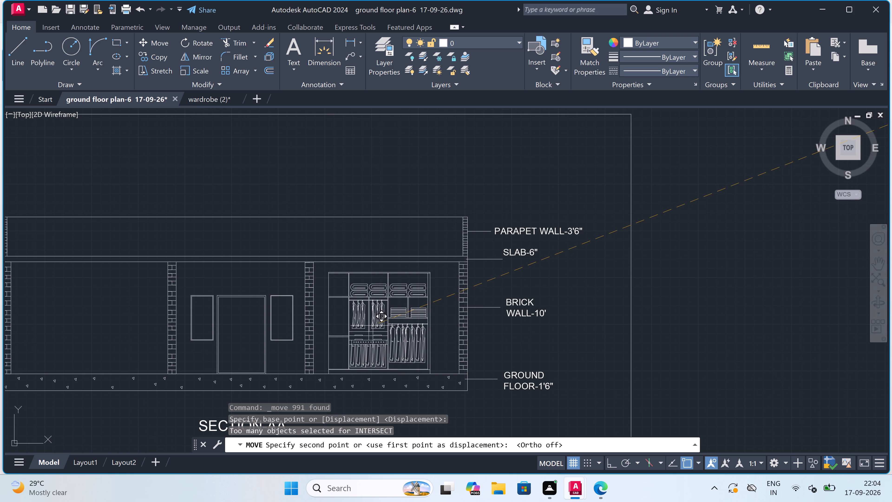
pyautogui.click(373, 326)
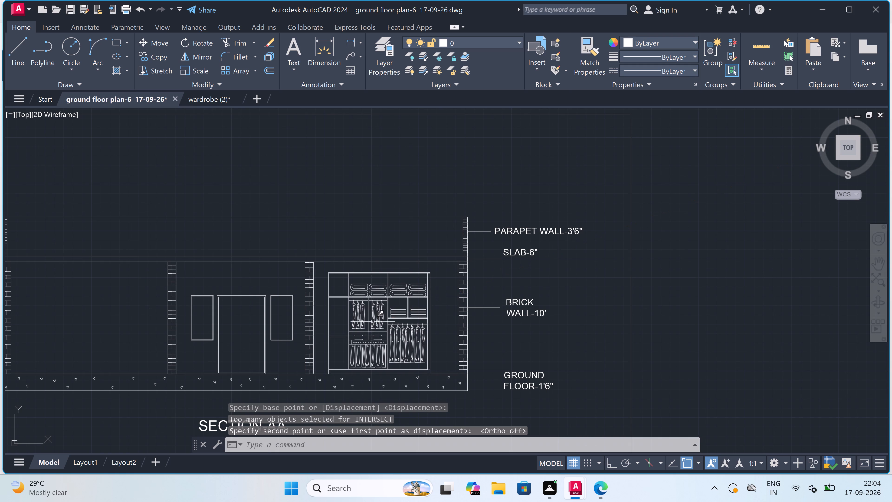
pyautogui.scroll(-4, 372, 321)
pyautogui.scroll(3, 336, 315)
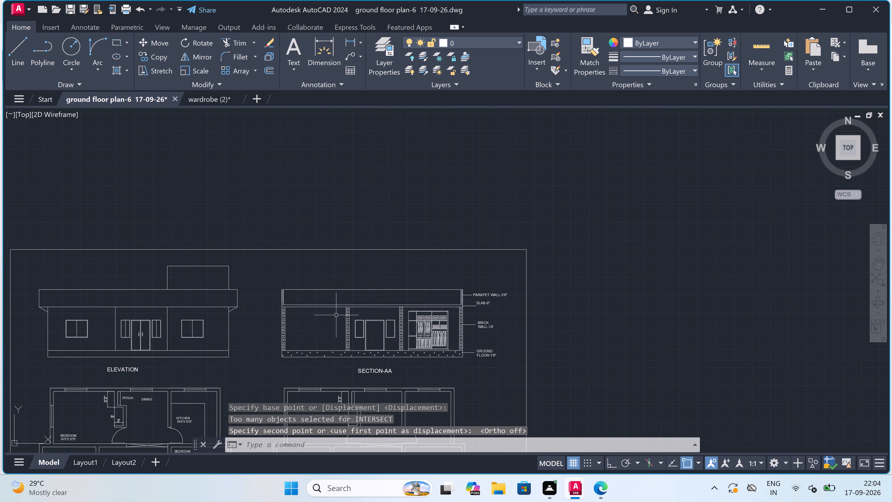
# Switch to the Edge browser and search the web for "books wardrobe for cad block front view".
pyautogui.doubleClick(816, 15)
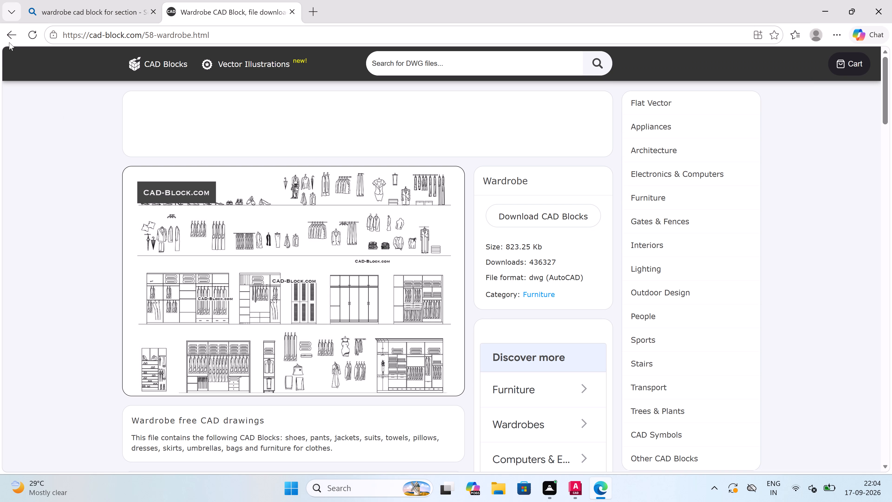
pyautogui.doubleClick(7, 30)
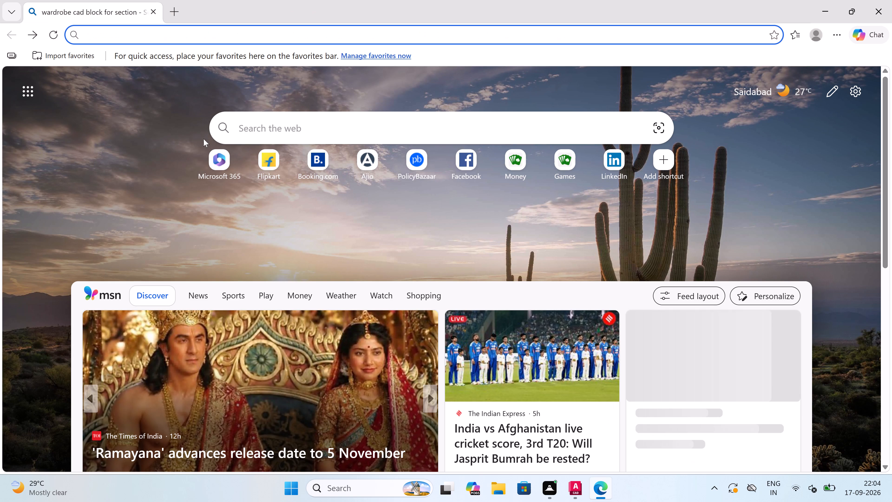
pyautogui.click(333, 127)
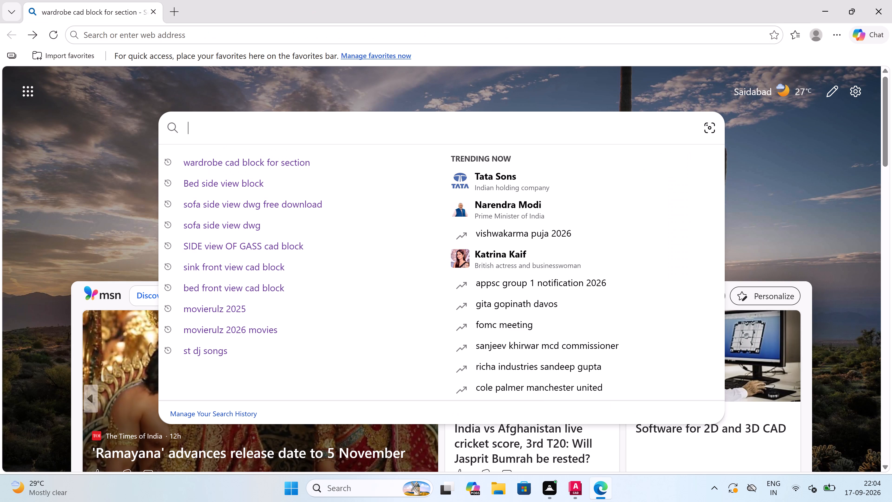
pyautogui.write('bok')
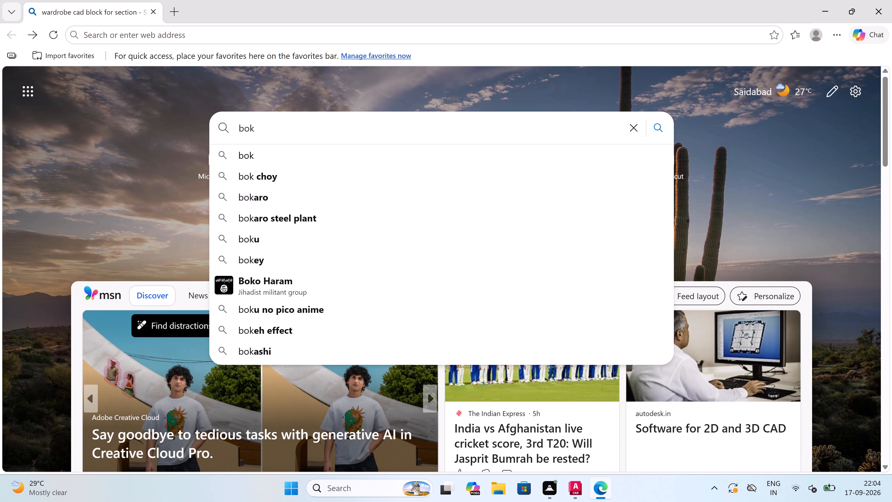
pyautogui.press('BackSpace')
pyautogui.write('oks')
pyautogui.press('space')
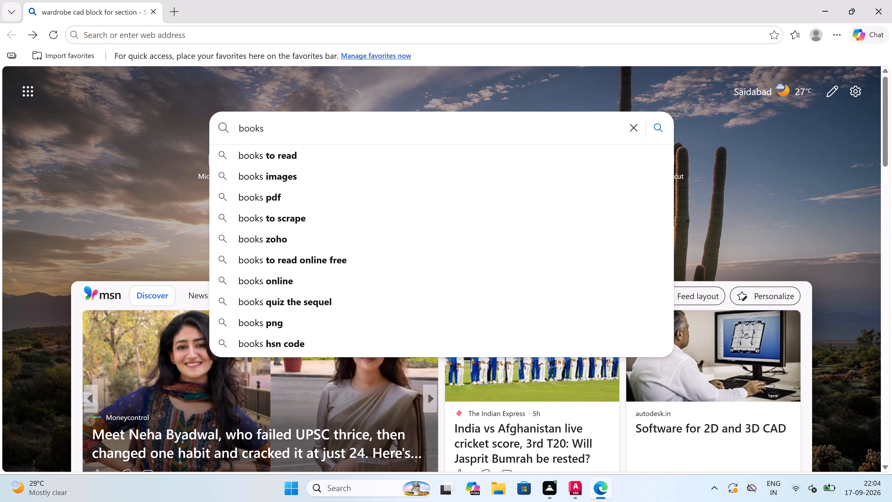
pyautogui.write('wa')
pyautogui.press('r')
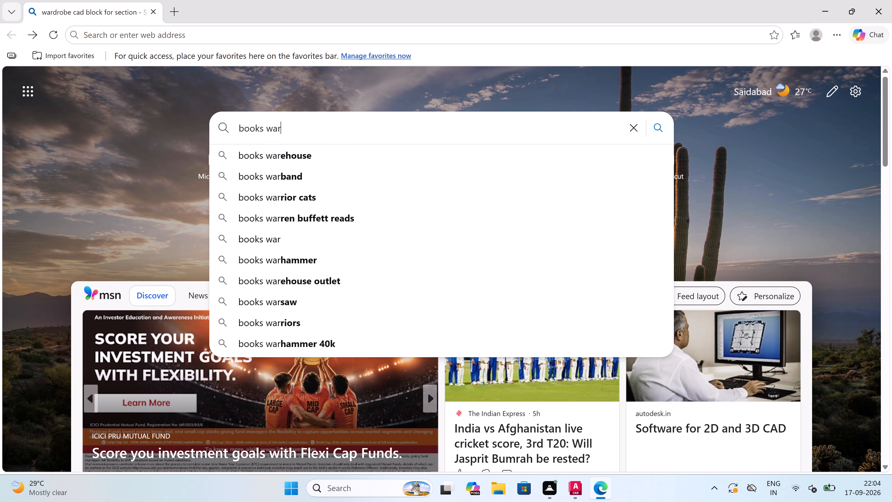
pyautogui.write('drobe')
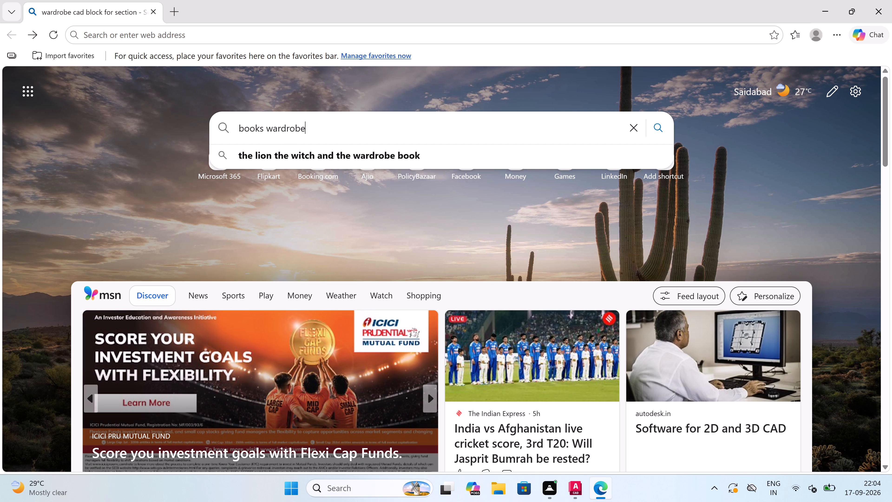
pyautogui.press('space')
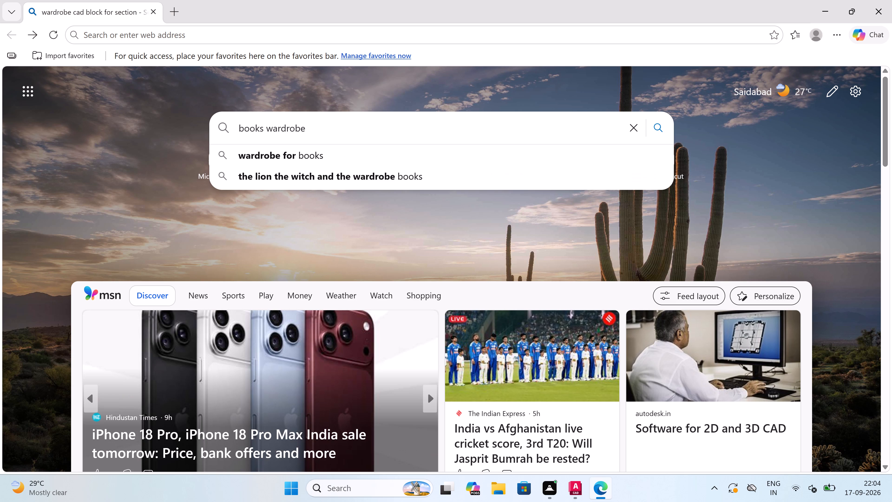
pyautogui.write('for cad block')
pyautogui.press('space')
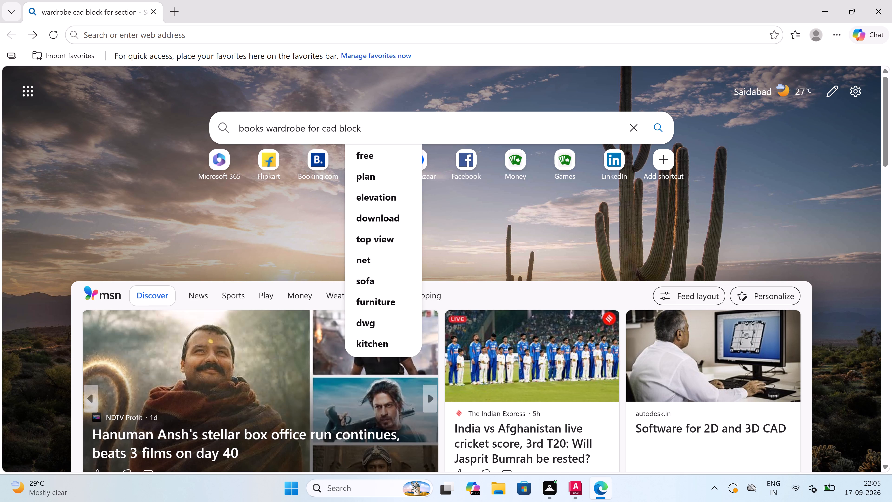
pyautogui.write('fro')
pyautogui.write('nt')
pyautogui.press('space')
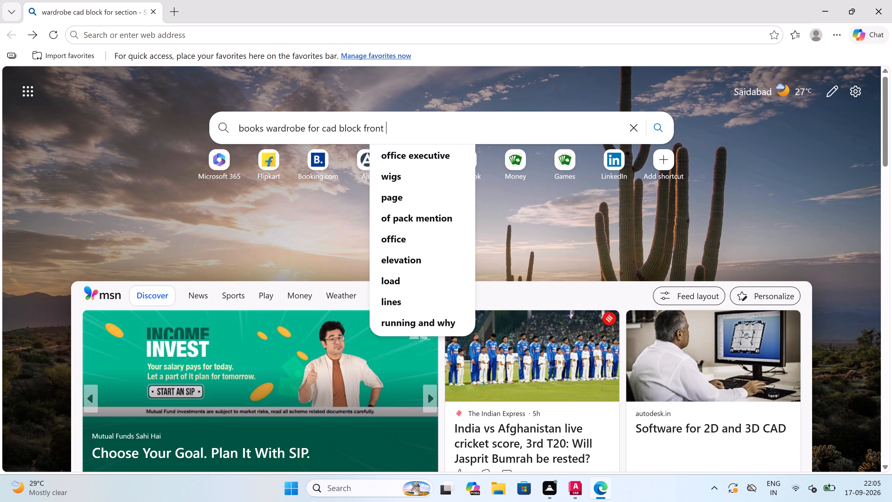
pyautogui.write('view')
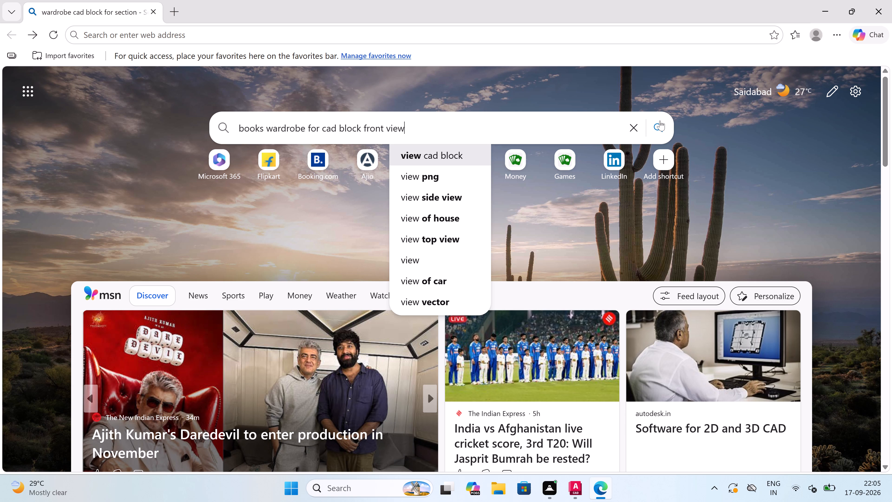
pyautogui.click(660, 121)
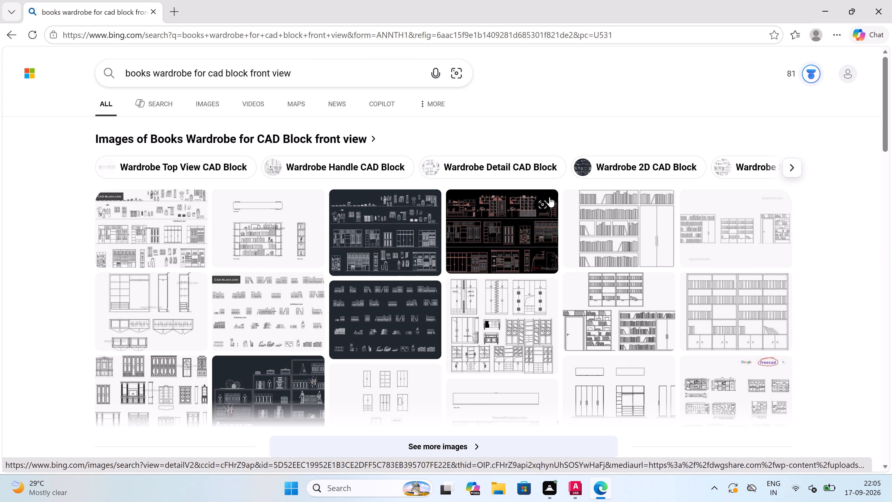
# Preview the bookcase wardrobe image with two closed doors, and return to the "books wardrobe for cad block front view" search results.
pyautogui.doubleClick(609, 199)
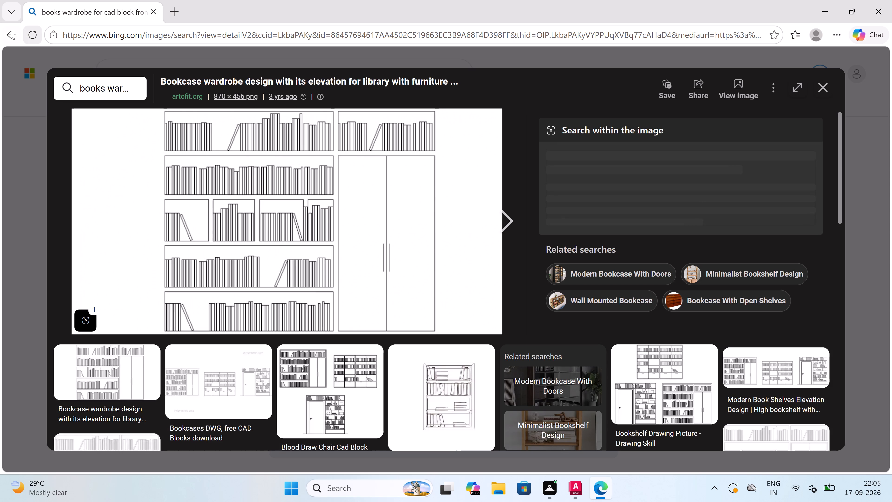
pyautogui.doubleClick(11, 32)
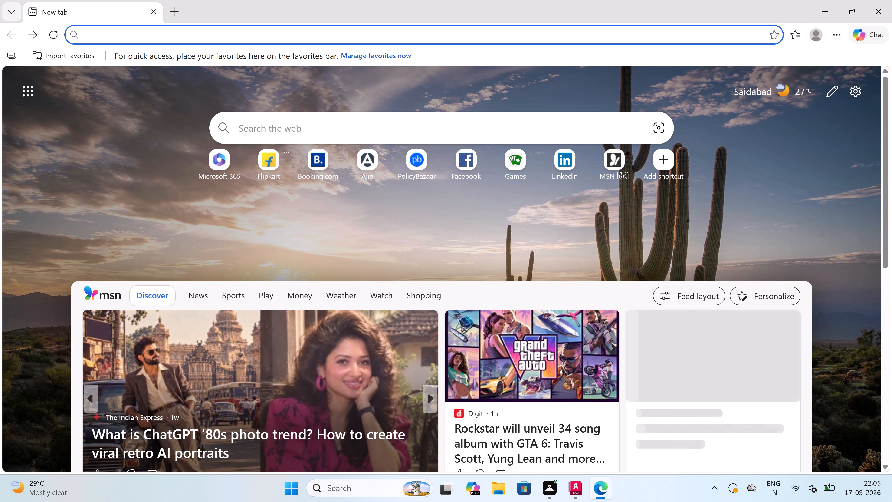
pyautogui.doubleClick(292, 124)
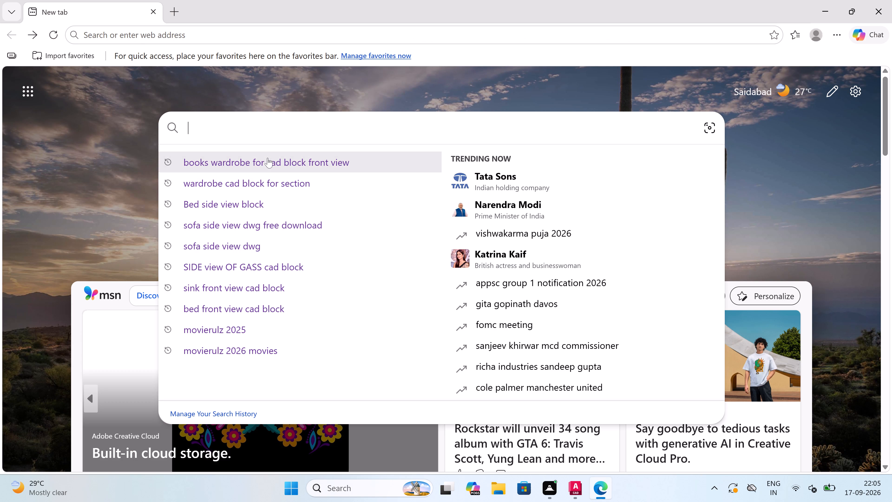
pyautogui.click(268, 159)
# Open the DWG models "Wardrobe details" result and look through its drawings and related models for a book wardrobe.
pyautogui.scroll(-3, 268, 158)
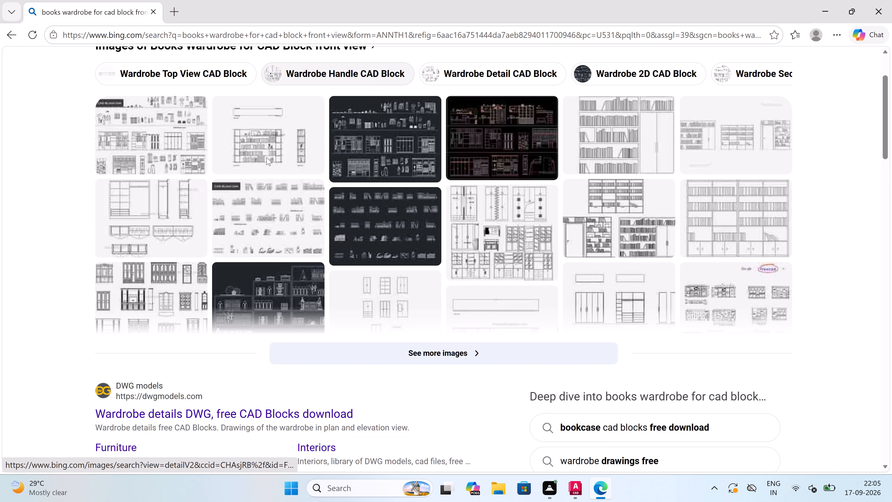
pyautogui.scroll(-2, 265, 158)
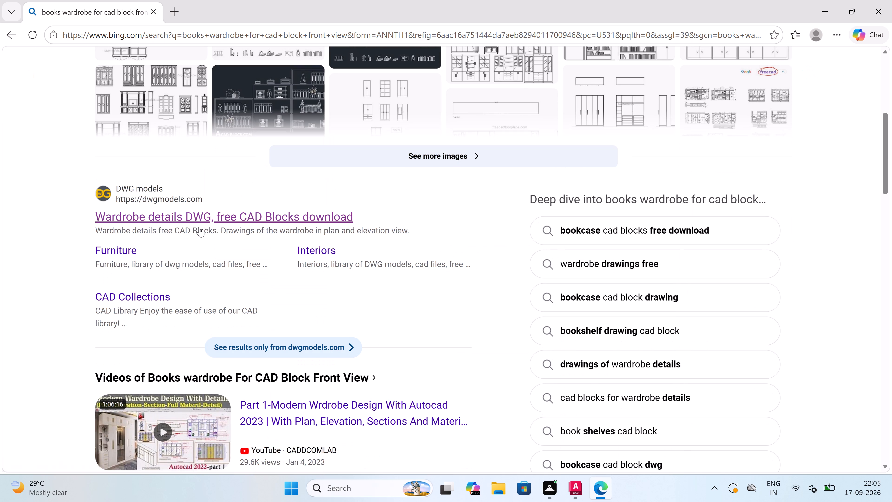
pyautogui.click(199, 221)
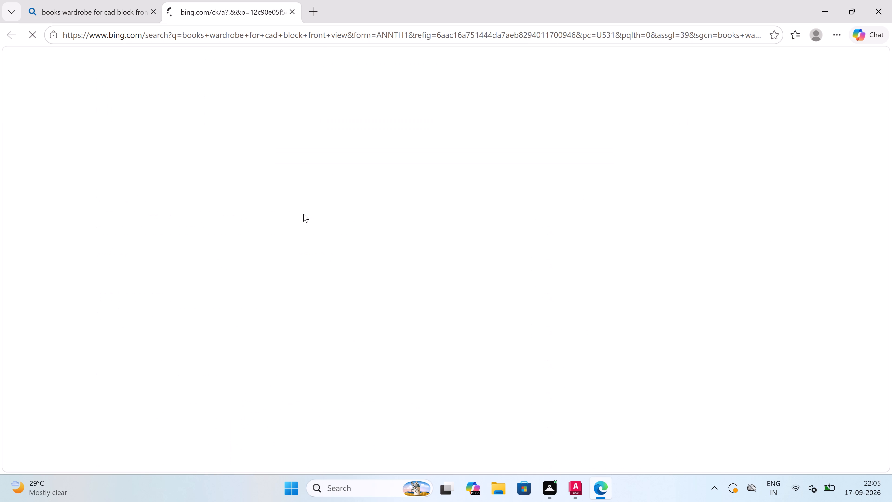
pyautogui.scroll(-1, 303, 215)
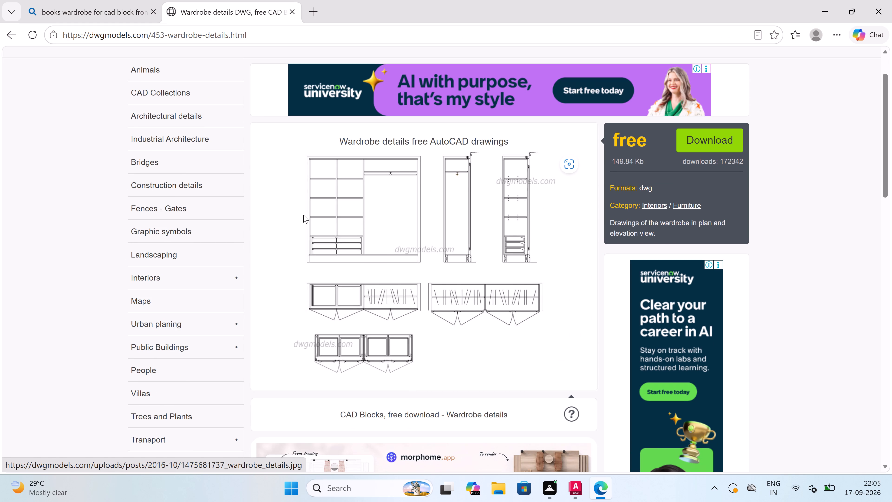
pyautogui.scroll(-6, 303, 214)
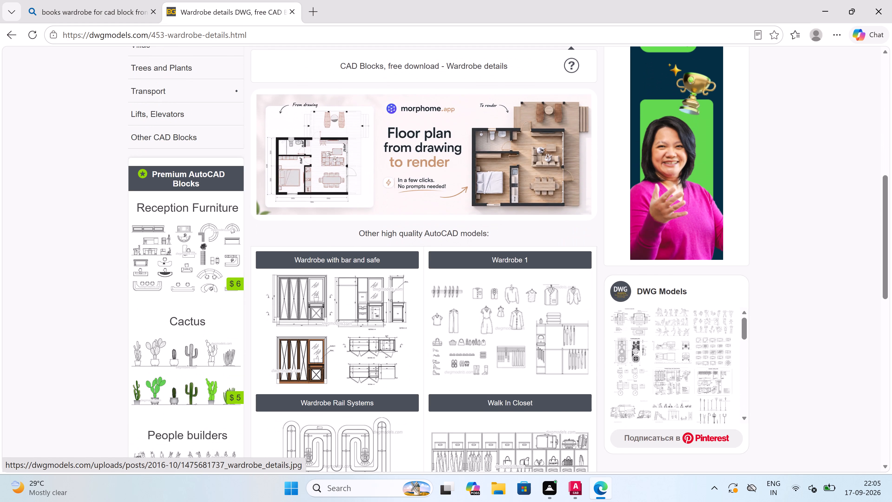
pyautogui.scroll(-2, 299, 209)
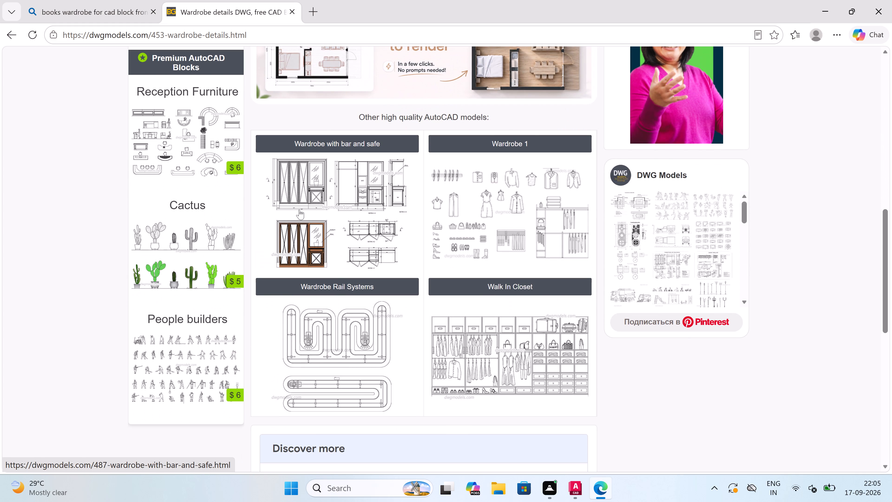
pyautogui.scroll(-4, 299, 209)
pyautogui.scroll(6, 299, 209)
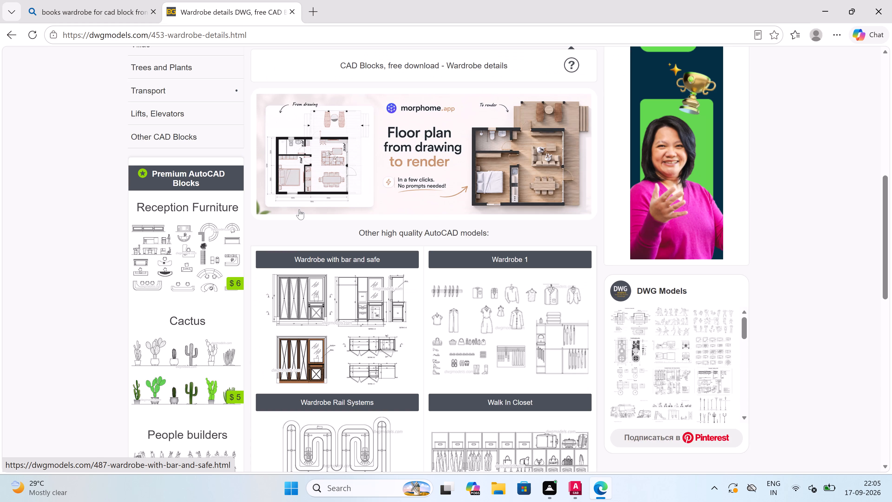
pyautogui.scroll(5, 299, 209)
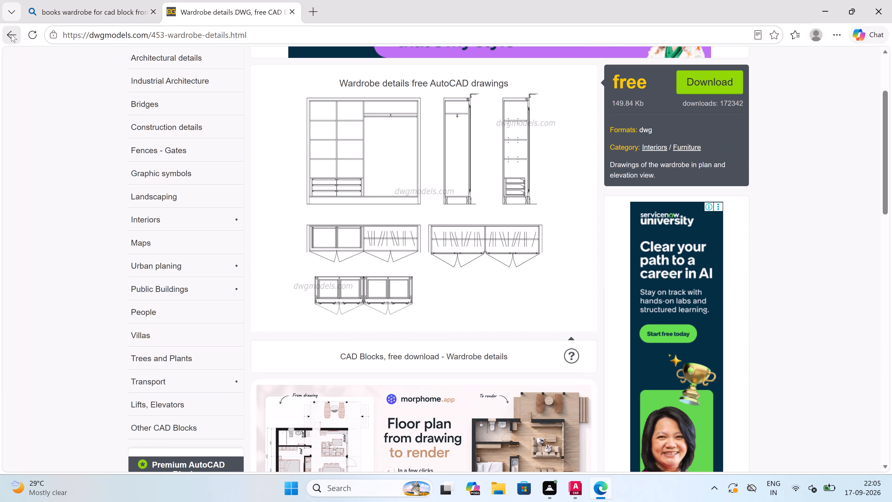
pyautogui.click(11, 34)
# Download the free Bookcases DWG from its DWG models search result and open the bookcases drawing in AutoCAD.
pyautogui.scroll(-4, 194, 208)
pyautogui.scroll(-4, 177, 240)
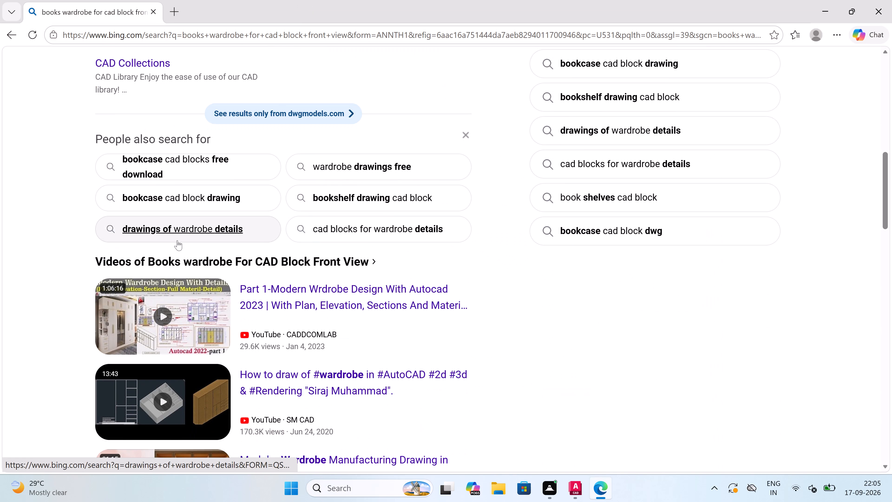
pyautogui.scroll(-3, 177, 240)
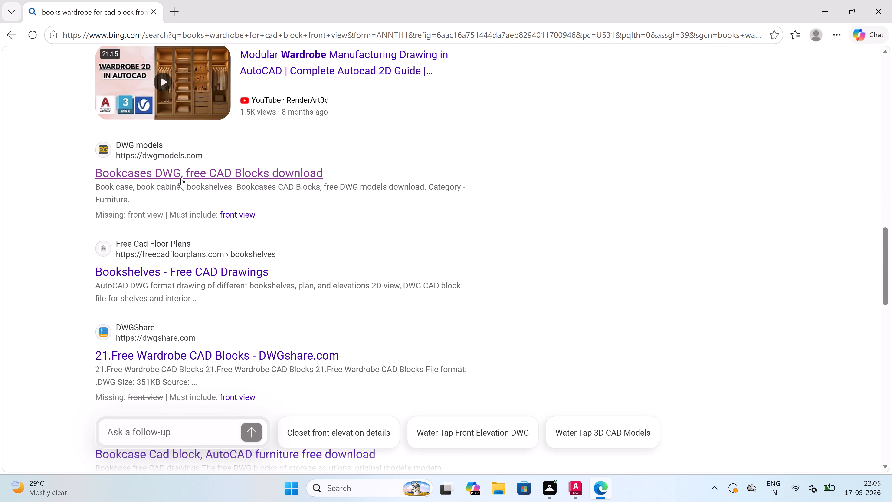
pyautogui.click(171, 169)
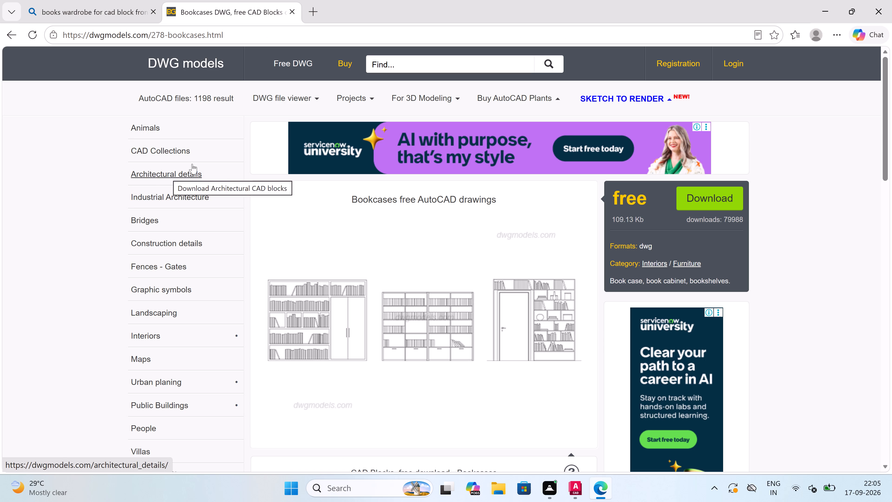
pyautogui.doubleClick(694, 205)
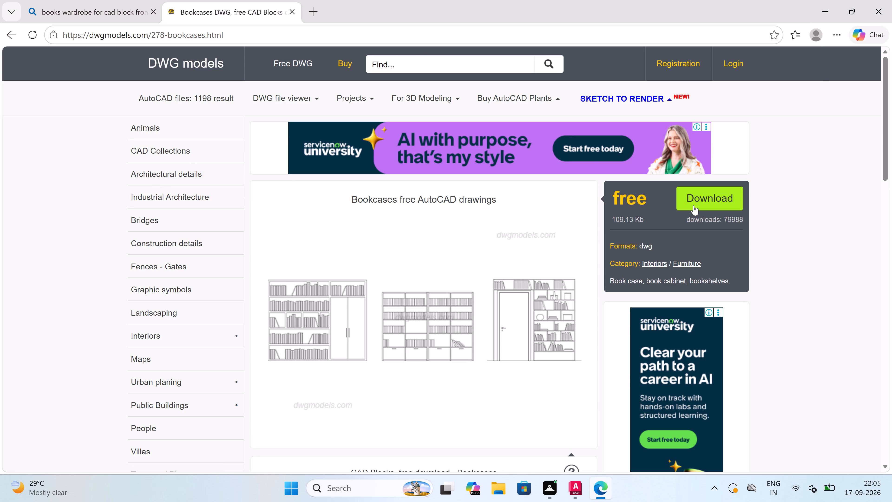
pyautogui.doubleClick(675, 92)
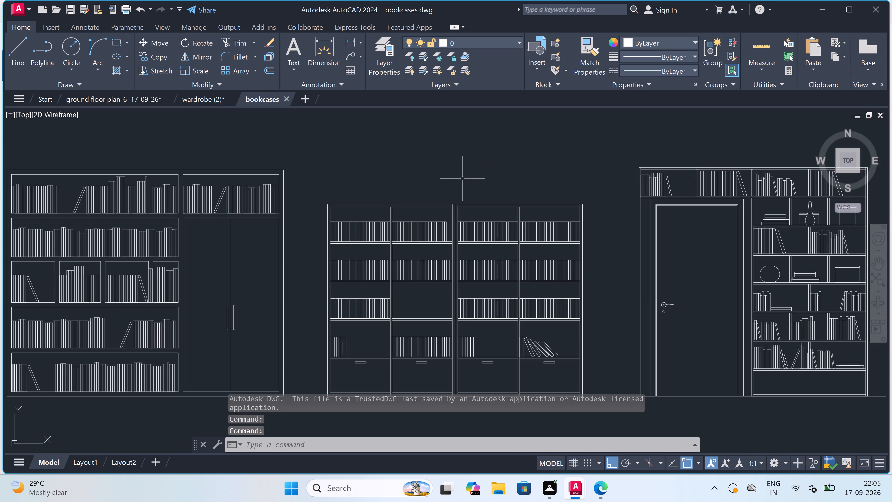
# Mirror the bookcase with the door about a vertical line just beyond its bookshelf side, keeping the source objects.
pyautogui.scroll(-2, 462, 176)
pyautogui.scroll(1, 462, 176)
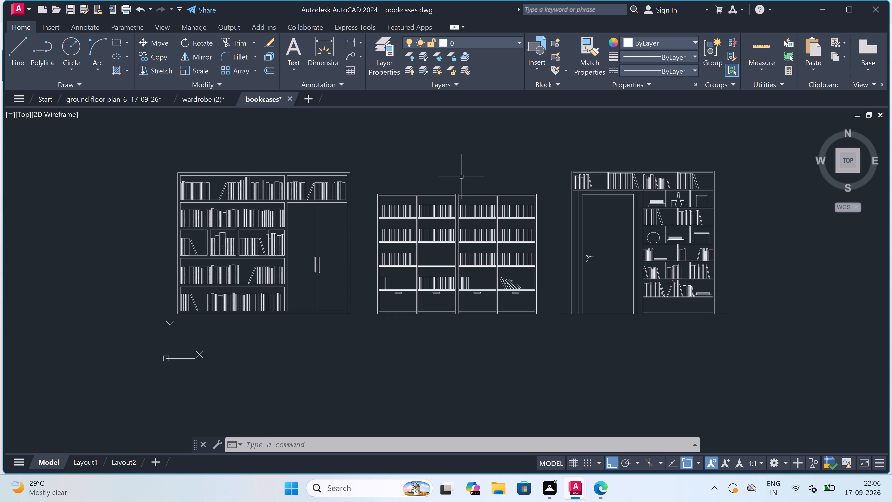
pyautogui.scroll(-1, 461, 177)
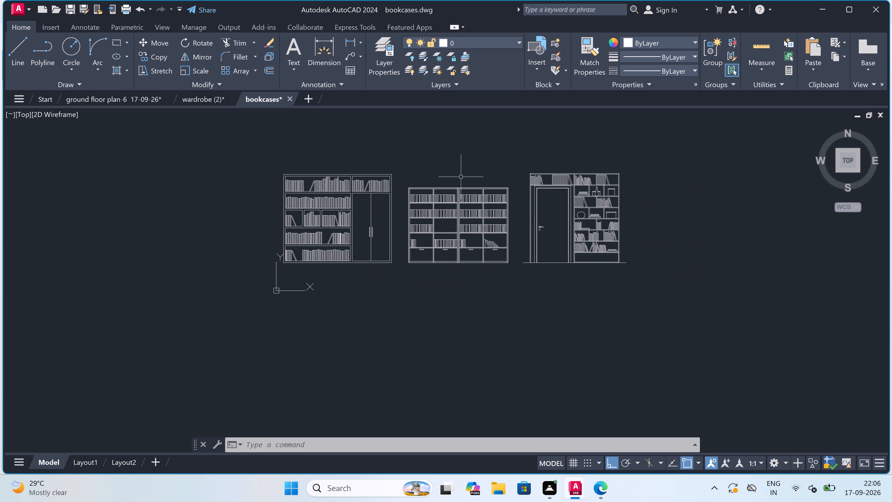
pyautogui.scroll(1, 461, 177)
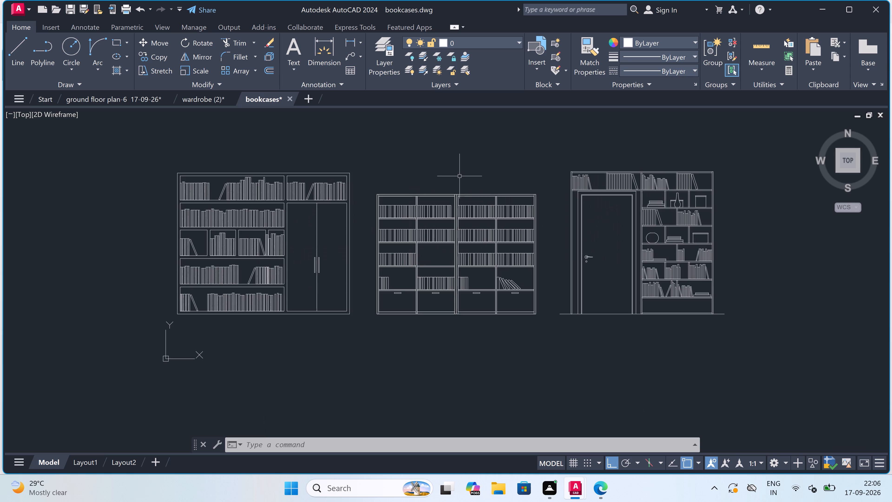
pyautogui.scroll(-2, 459, 176)
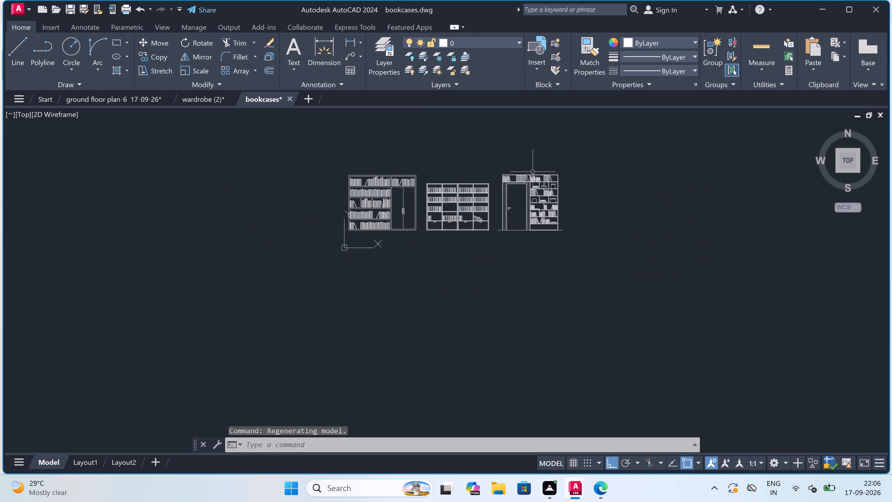
pyautogui.scroll(2, 561, 173)
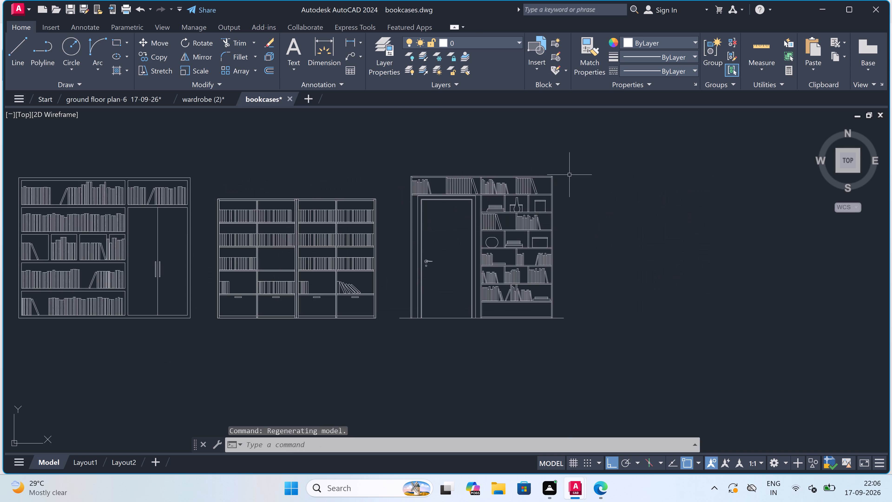
pyautogui.click(568, 158)
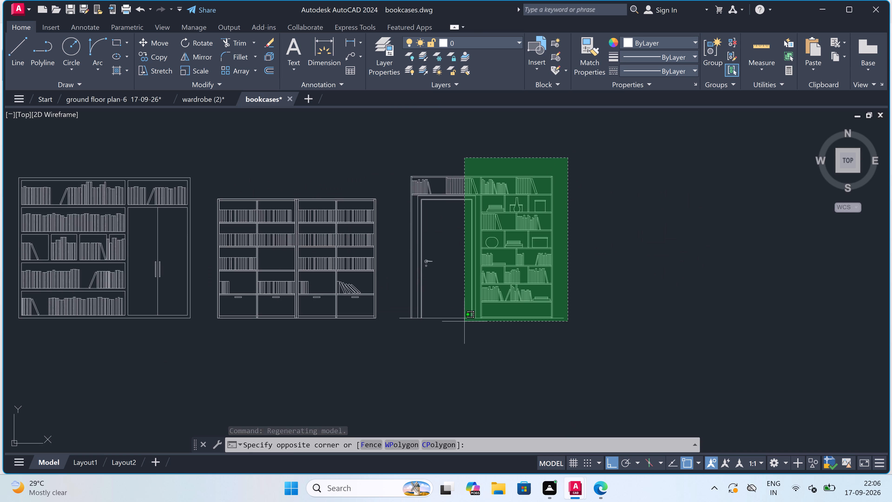
pyautogui.click(391, 339)
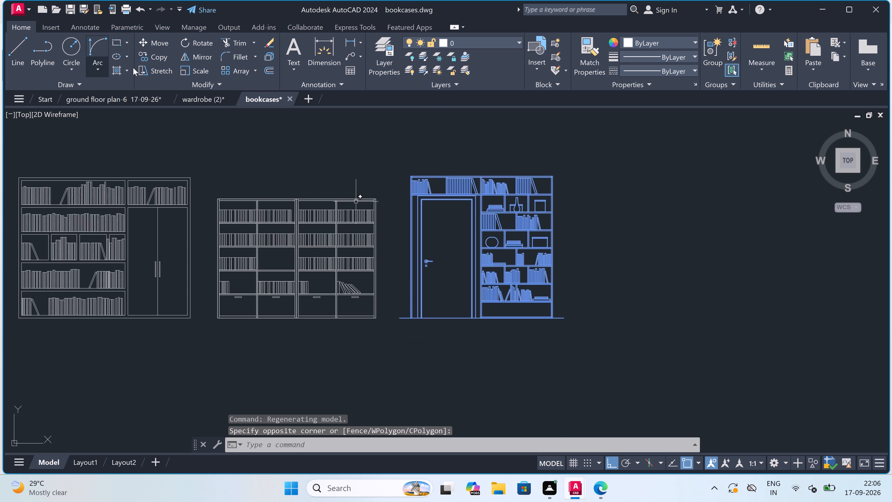
pyautogui.click(207, 54)
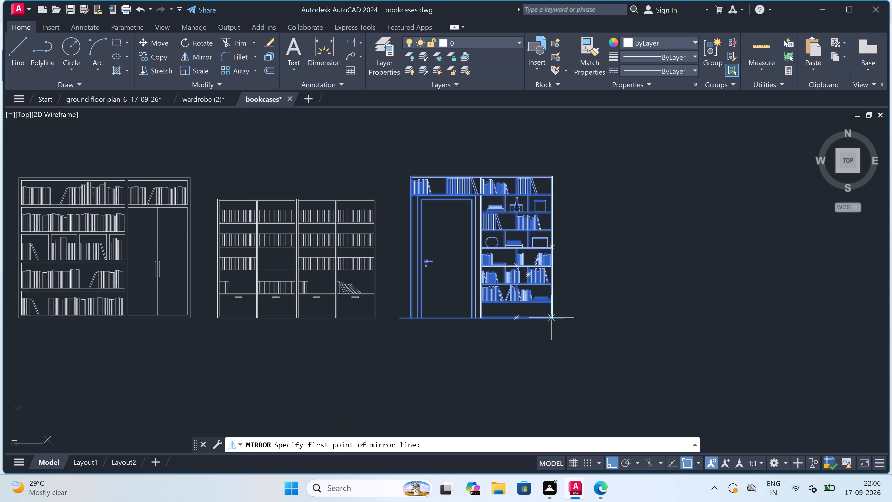
pyautogui.click(561, 319)
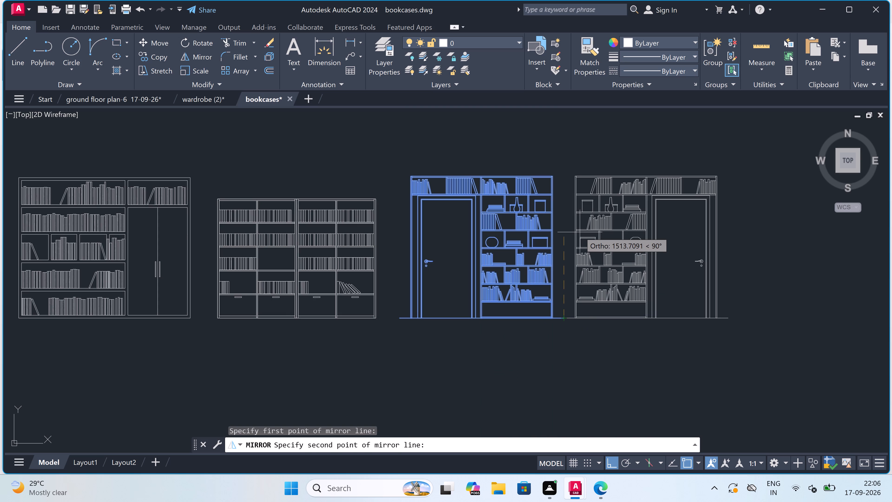
pyautogui.click(580, 232)
pyautogui.scroll(-2, 578, 231)
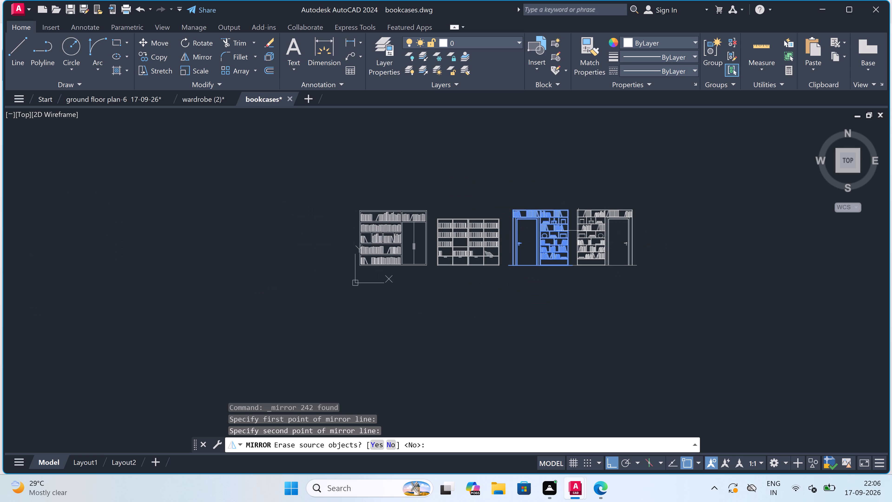
pyautogui.press('space')
pyautogui.scroll(2, 576, 230)
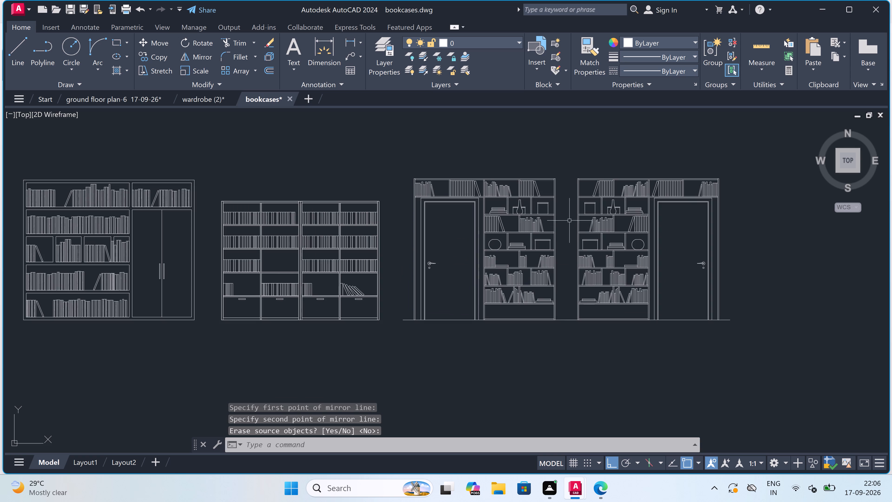
# Erase the original bookcase with the door, leaving only its mirrored copy.
pyautogui.click(557, 168)
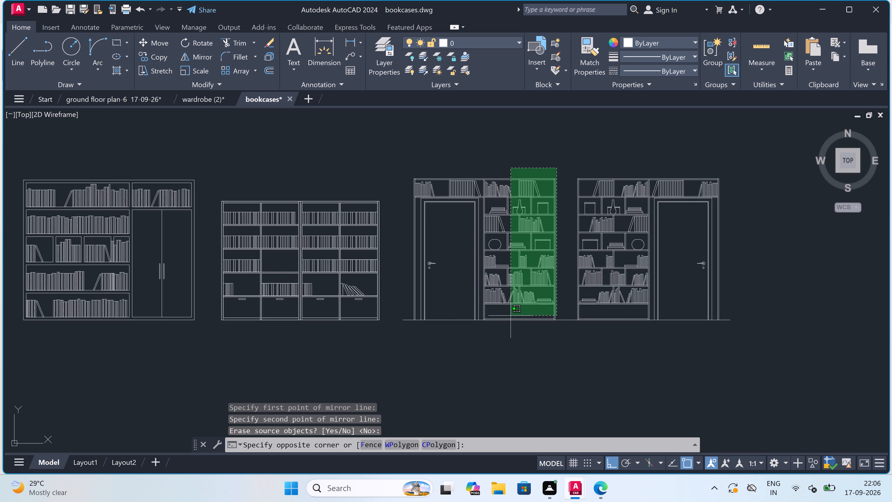
pyautogui.click(412, 336)
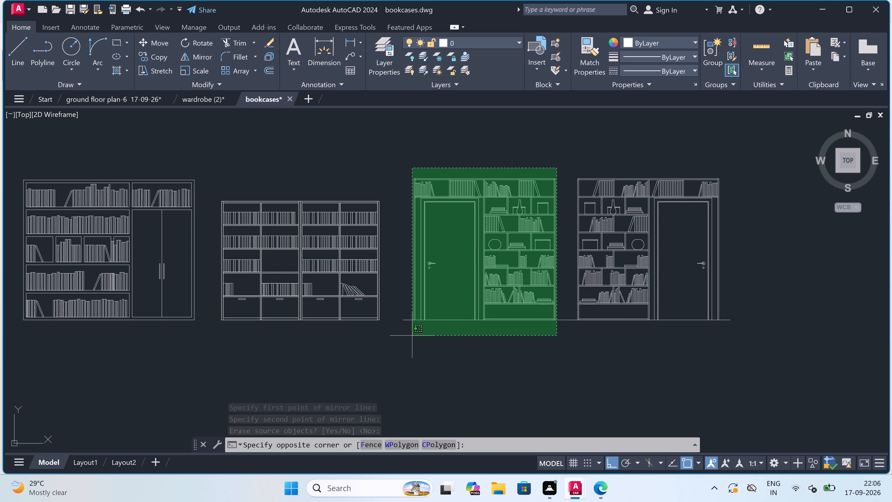
pyautogui.press('Delete')
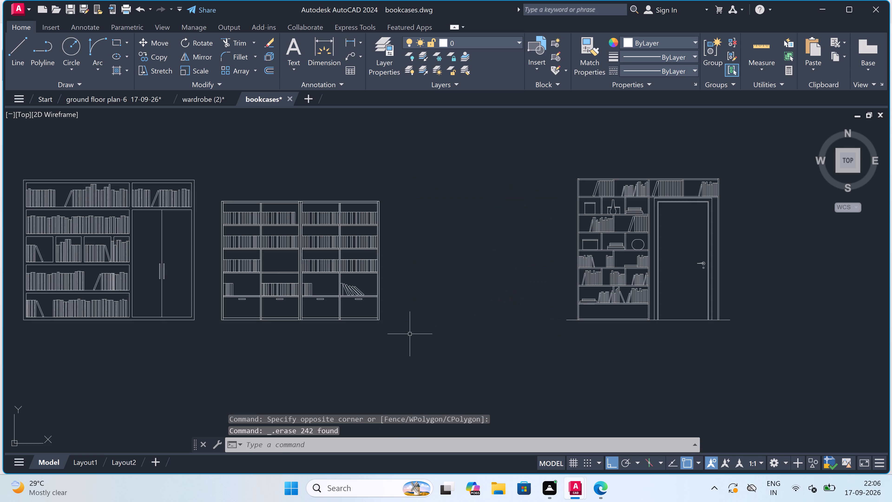
# Erase the handle and keyhole from the door of the mirrored bookcase.
pyautogui.scroll(-3, 410, 334)
pyautogui.scroll(3, 449, 326)
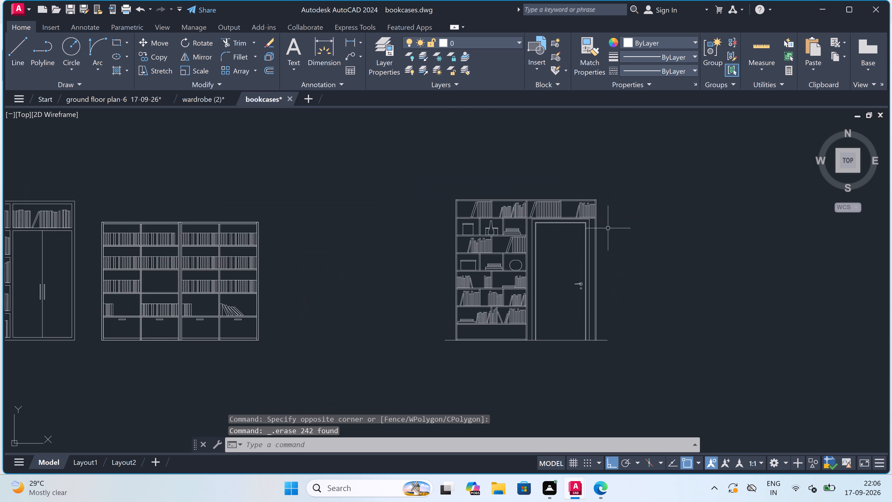
pyautogui.scroll(2, 580, 276)
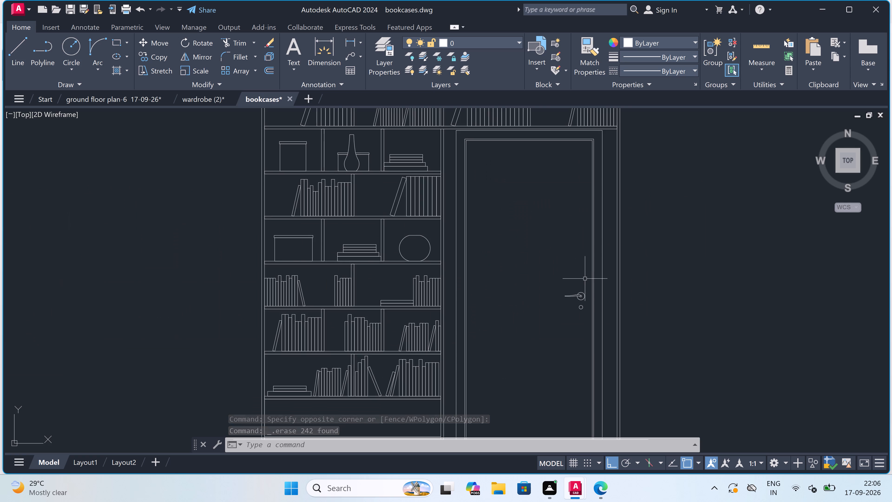
pyautogui.moveTo(587, 281); pyautogui.dragTo(586, 289)
pyautogui.moveTo(583, 298); pyautogui.dragTo(580, 304)
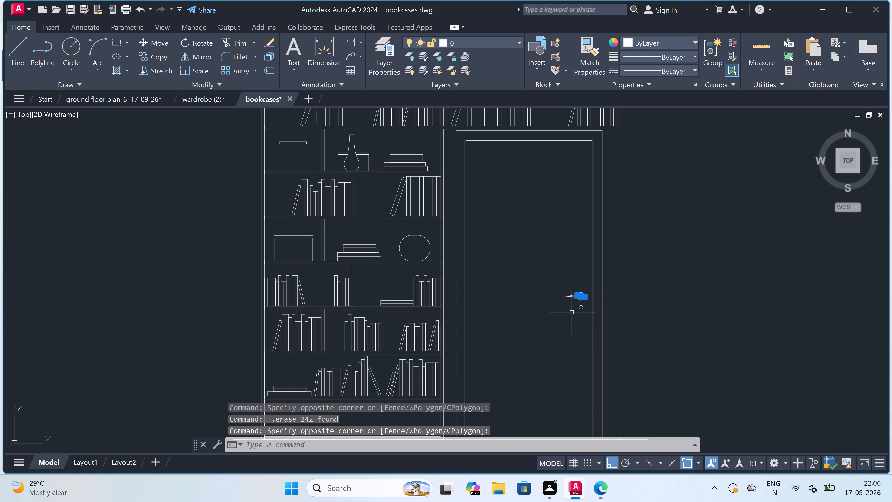
pyautogui.press('Delete')
pyautogui.scroll(2, 579, 294)
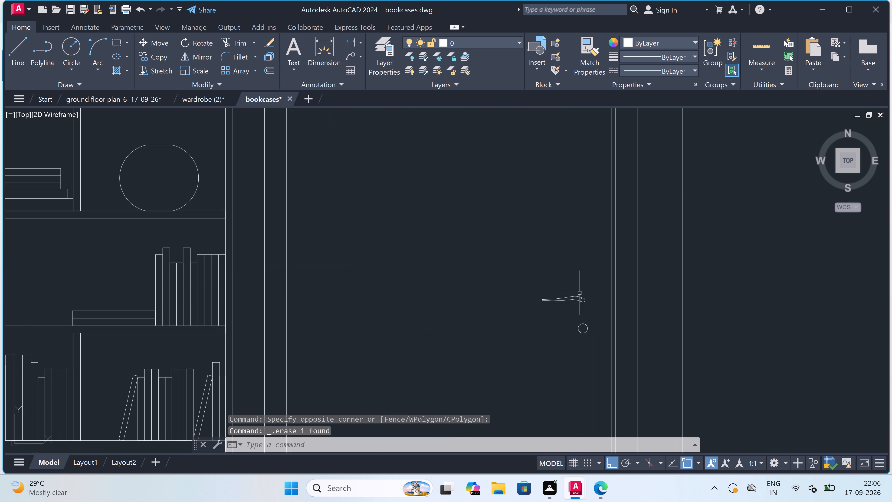
pyautogui.moveTo(591, 286); pyautogui.dragTo(589, 289)
pyautogui.click(512, 362)
pyautogui.press('Delete')
# Select the entire mirrored bookcase, including its door frame and ground line.
pyautogui.scroll(-4, 523, 316)
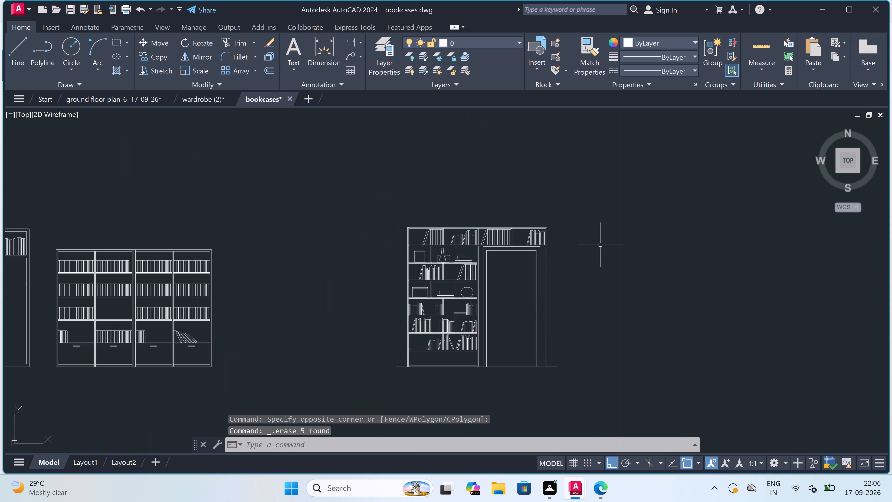
pyautogui.click(599, 212)
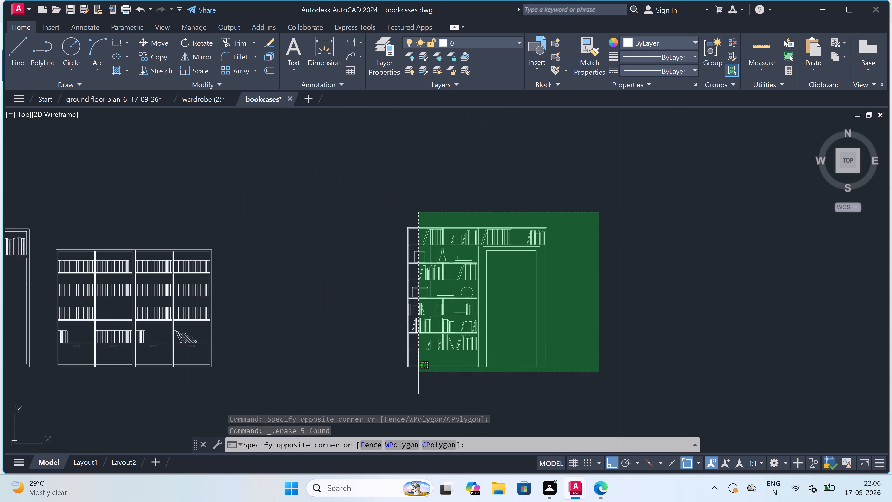
pyautogui.click(360, 386)
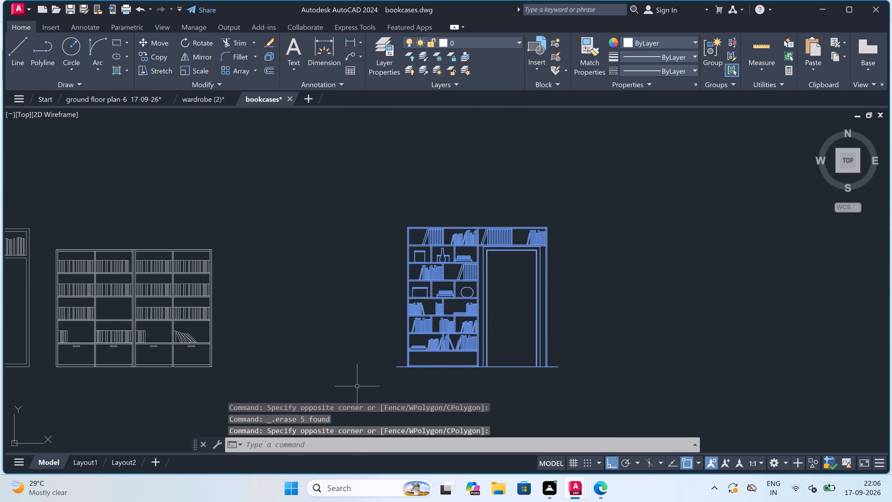
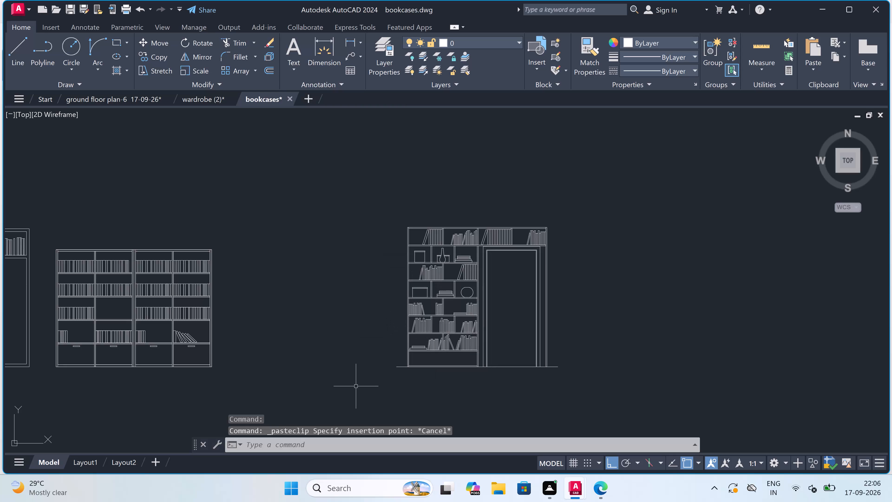
# Copy the mirrored bookcase with its door frame into the ground floor plan drawing, placing it just beside the bordered sheet.
pyautogui.click(595, 198)
pyautogui.moveTo(365, 407); pyautogui.dragTo(362, 410)
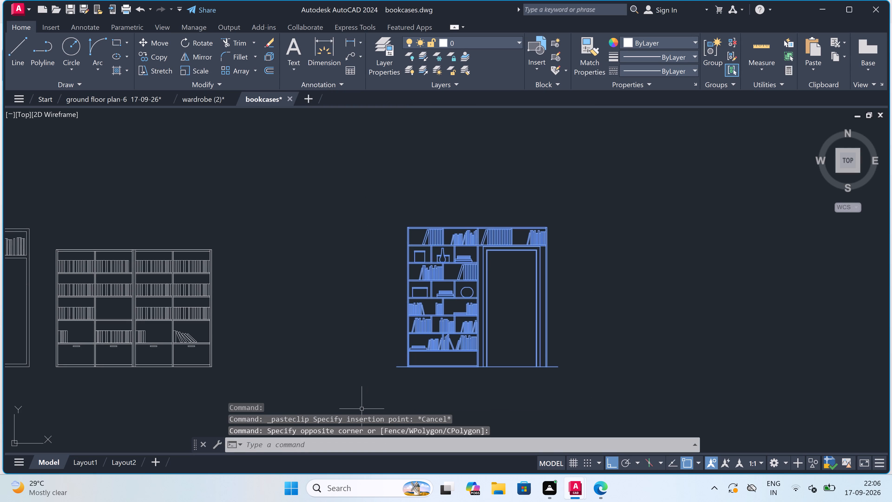
pyautogui.hotkey('ctrl', 'c')
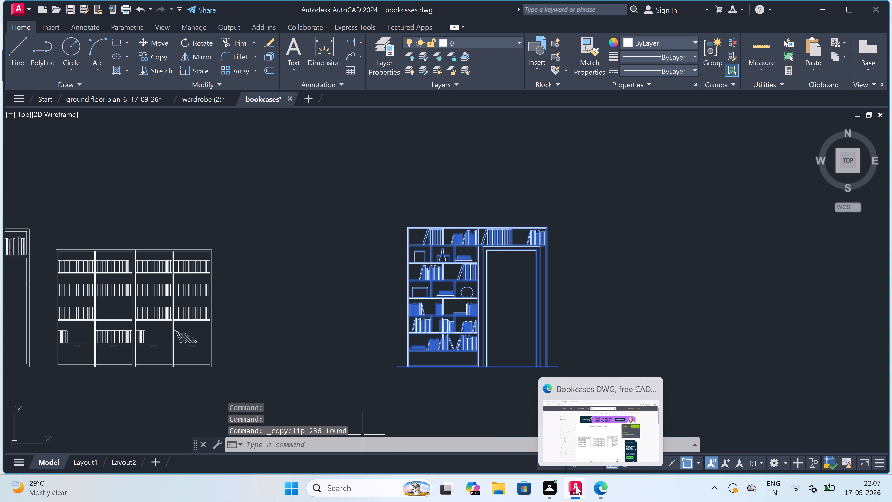
pyautogui.click(465, 419)
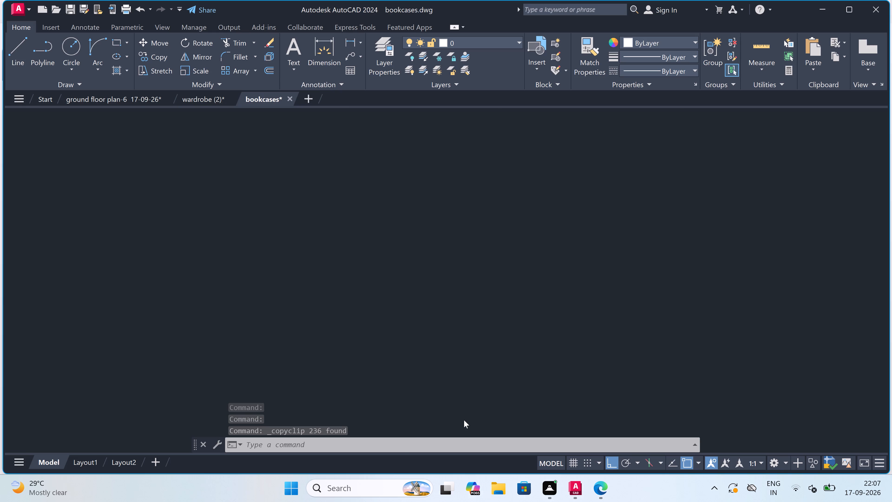
pyautogui.hotkey('ctrl', 'v')
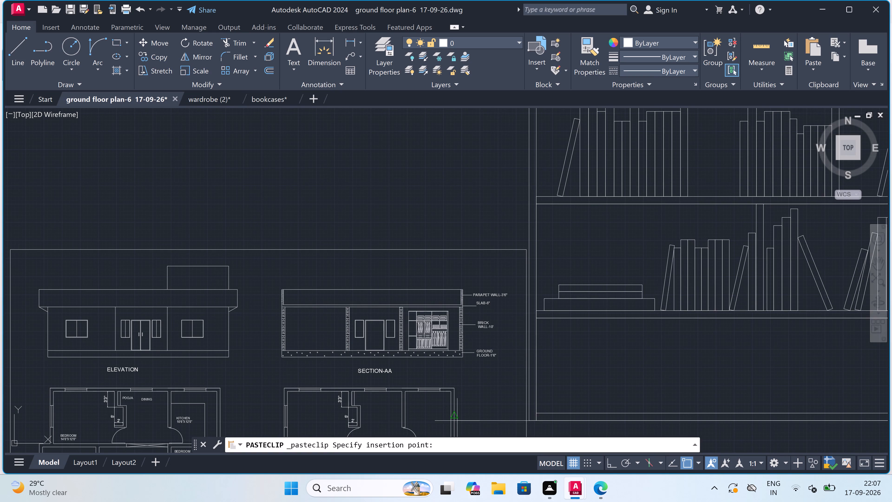
pyautogui.scroll(-4, 359, 304)
pyautogui.doubleClick(420, 334)
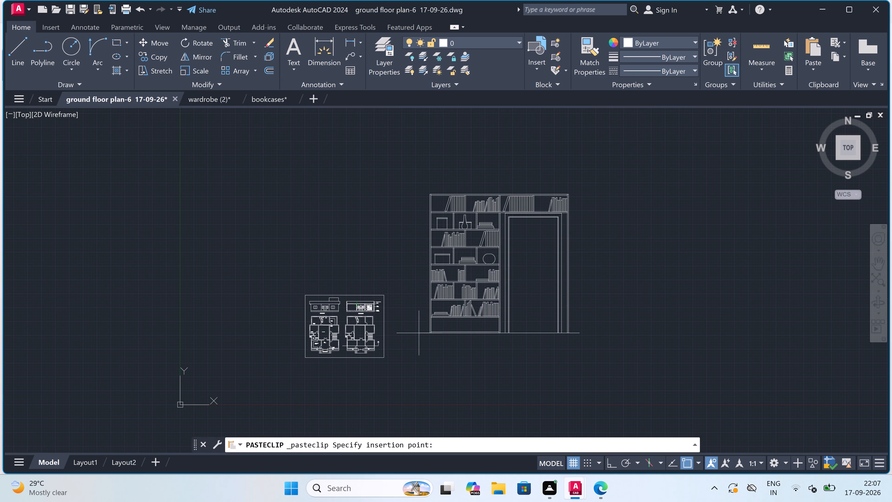
# Scale the whole pasted bookcase down freehand from a base point on its shelves to roughly the section's storey height.
pyautogui.moveTo(639, 175); pyautogui.dragTo(620, 210)
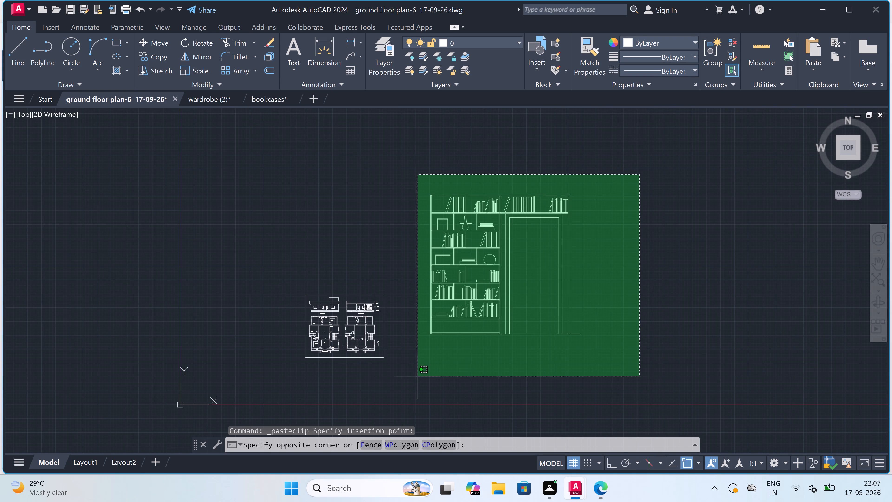
pyautogui.doubleClick(417, 376)
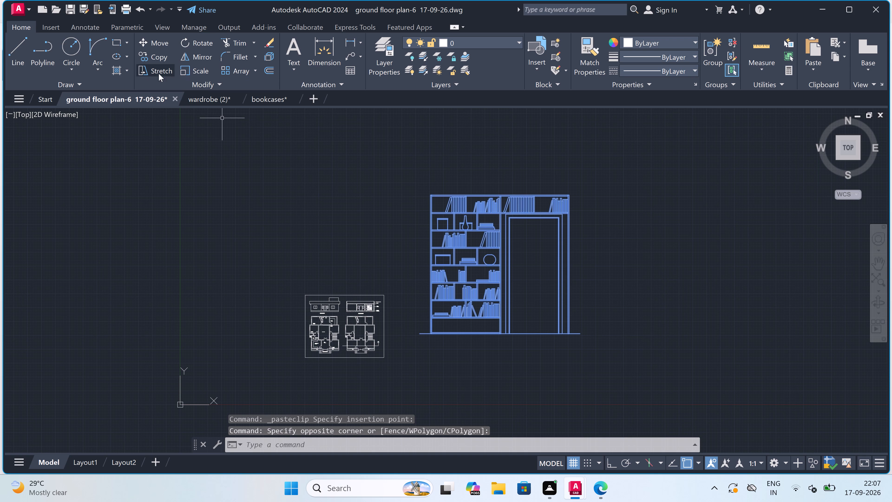
pyautogui.click(182, 69)
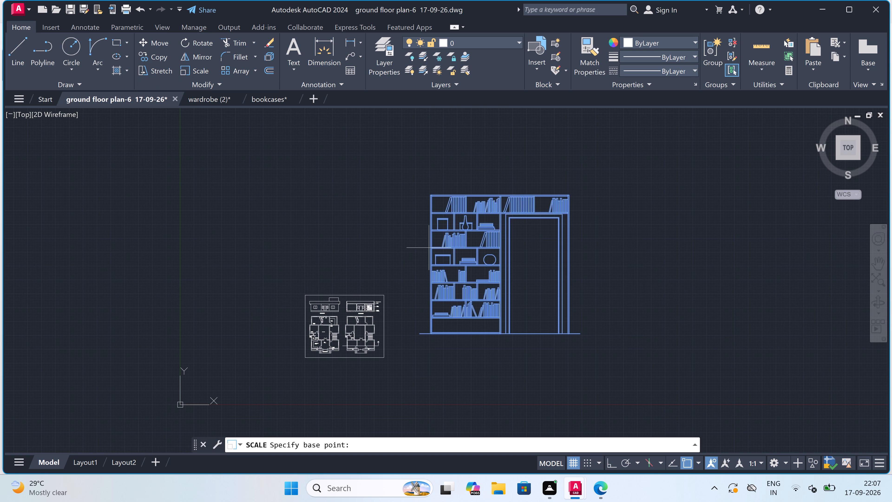
pyautogui.click(452, 257)
pyautogui.scroll(3, 452, 242)
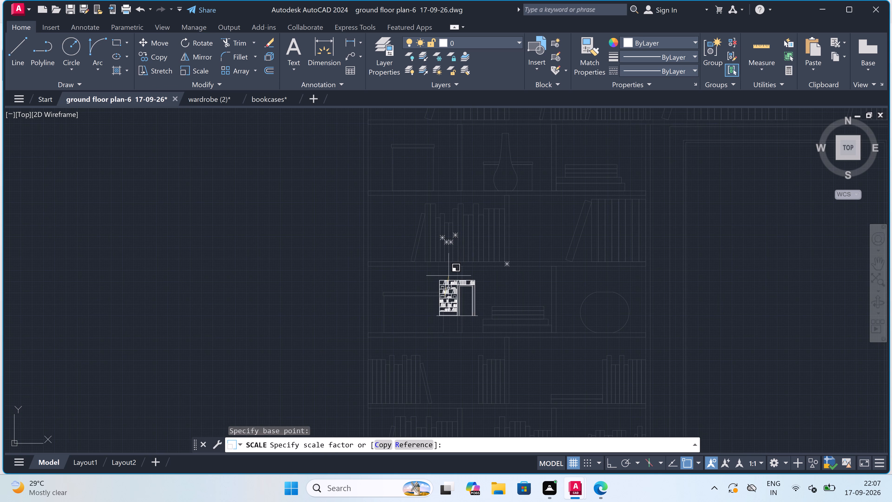
pyautogui.scroll(-1, 449, 268)
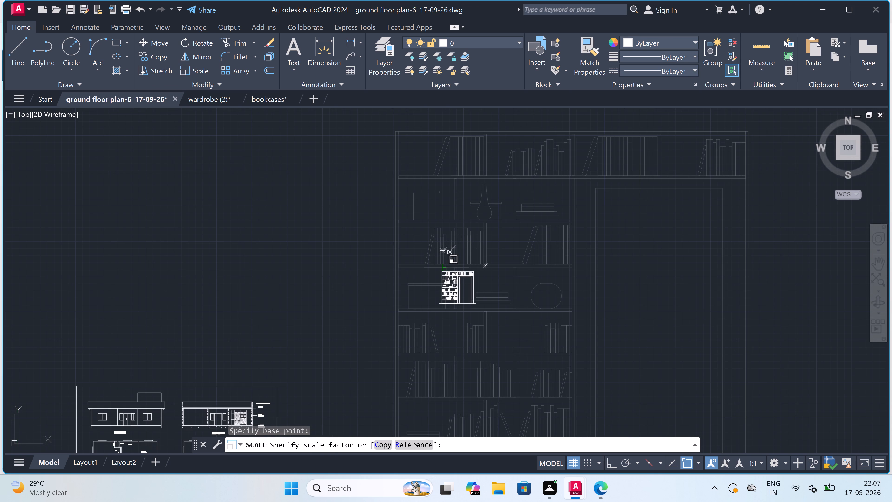
pyautogui.scroll(2, 448, 269)
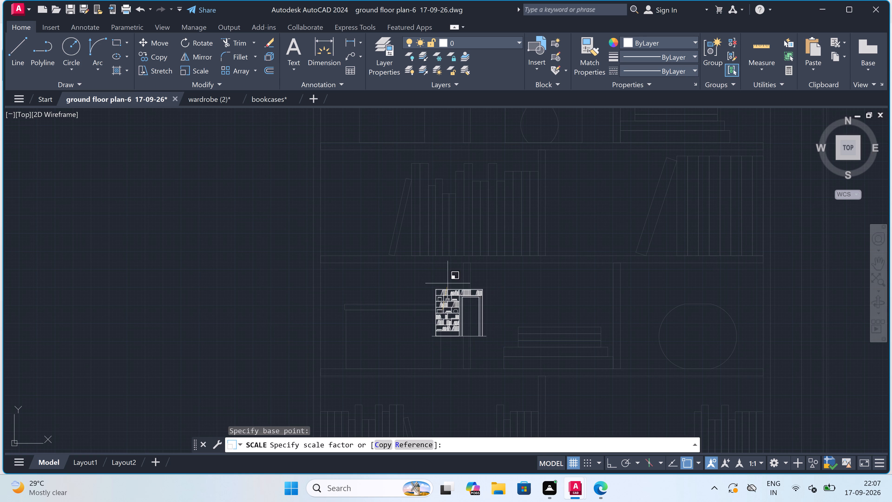
pyautogui.click(448, 284)
# Move the reduced bookcase to the empty area just above the sheet border, over SECTION-AA.
pyautogui.moveTo(514, 277); pyautogui.dragTo(469, 313)
pyautogui.click(346, 377)
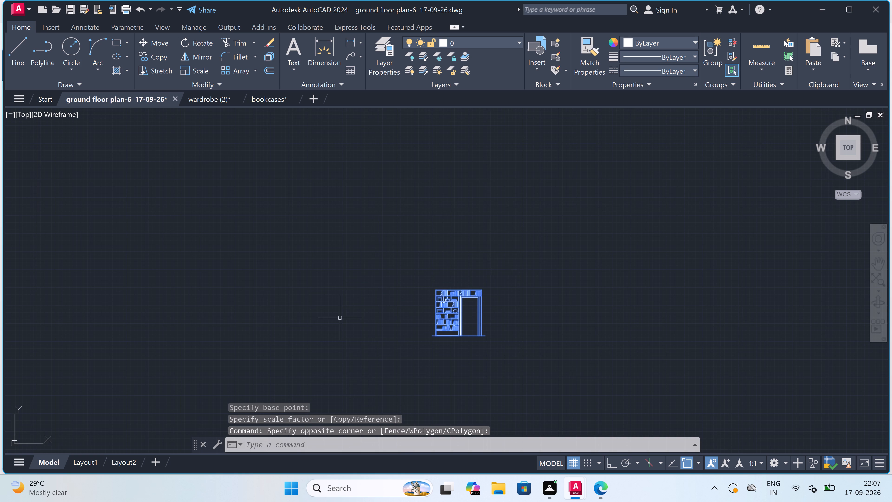
pyautogui.click(156, 47)
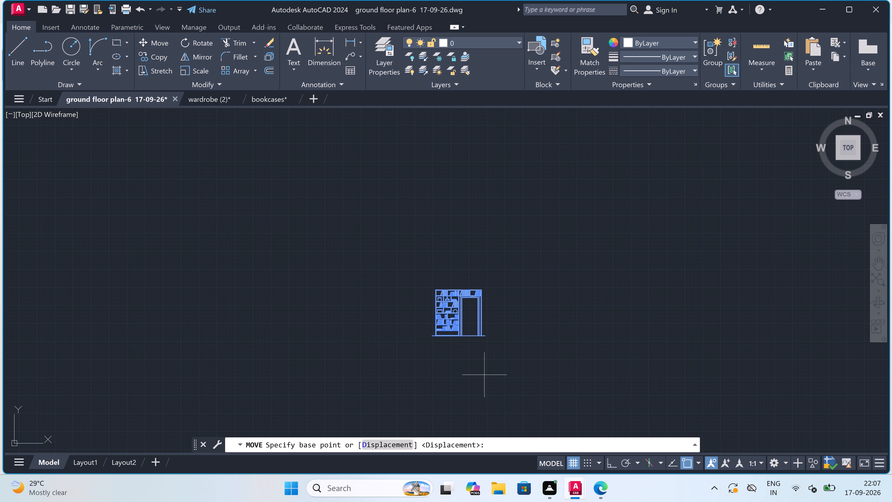
pyautogui.moveTo(466, 307); pyautogui.dragTo(422, 330)
pyautogui.scroll(-3, 352, 333)
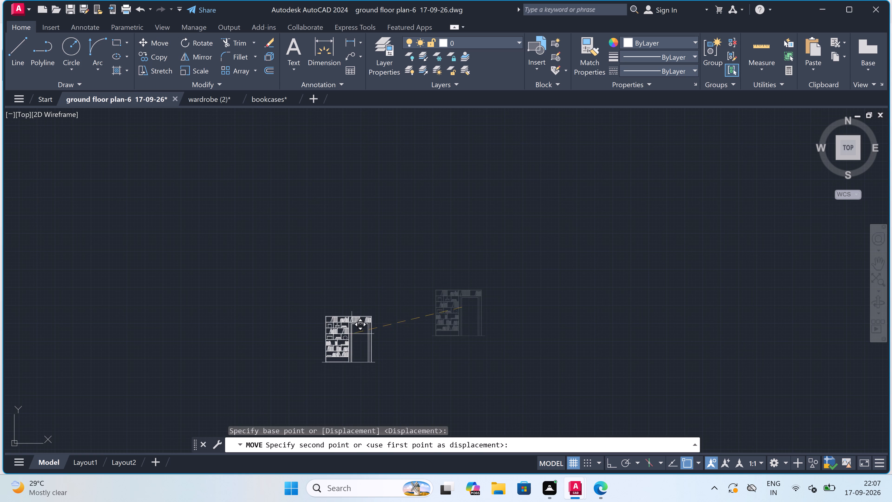
pyautogui.scroll(-2, 352, 333)
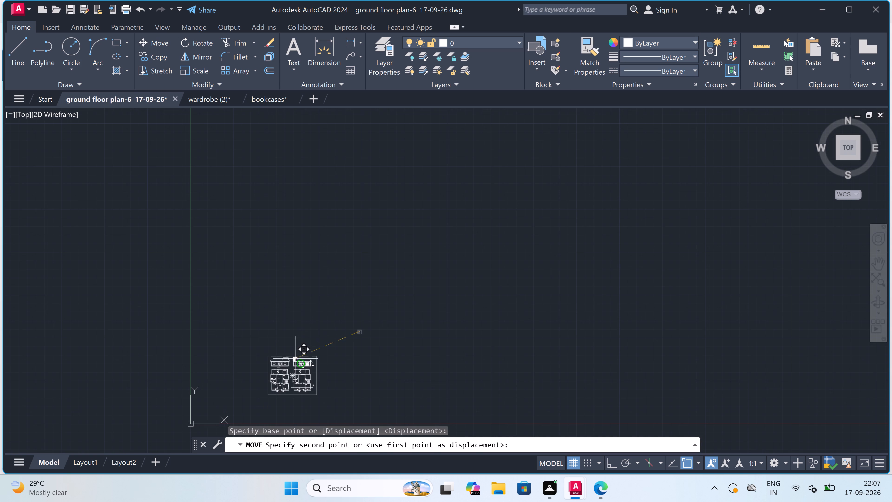
pyautogui.scroll(6, 293, 363)
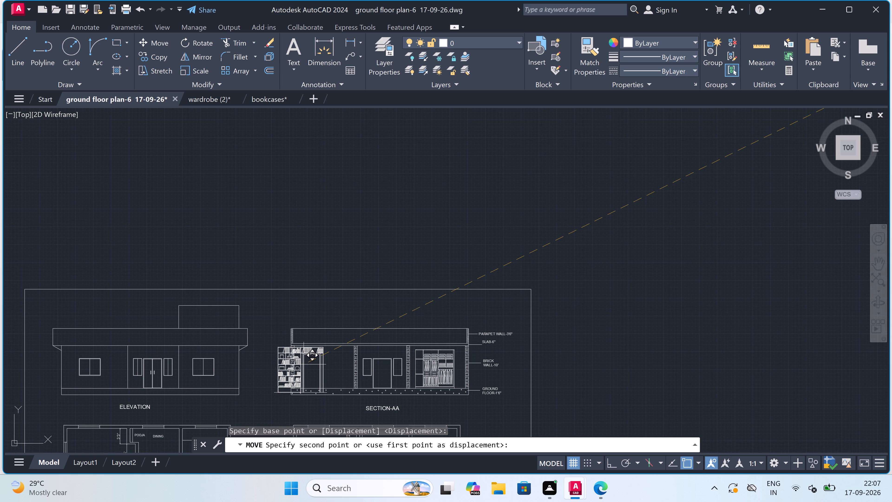
pyautogui.scroll(-1, 315, 356)
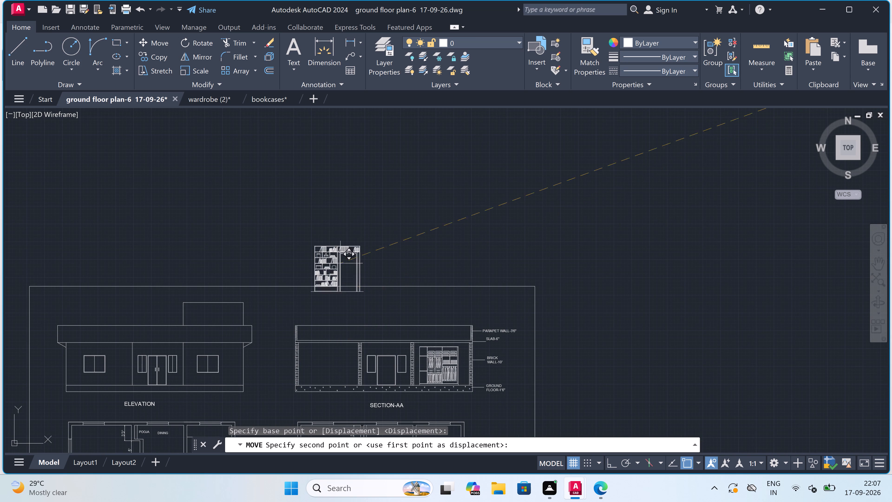
pyautogui.moveTo(334, 244); pyautogui.dragTo(340, 249)
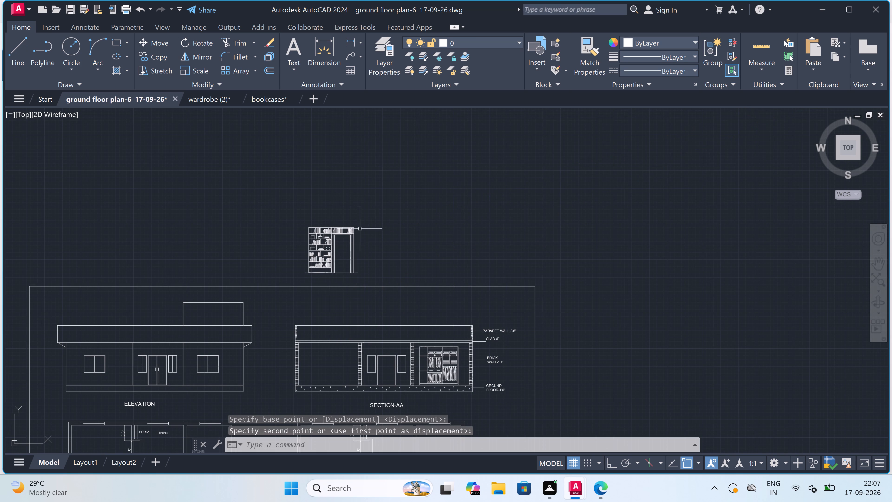
# Scale the entire bookcase down slightly about the top corner of its bookshelf side.
pyautogui.moveTo(369, 215); pyautogui.dragTo(369, 218)
pyautogui.moveTo(366, 223); pyautogui.dragTo(363, 226)
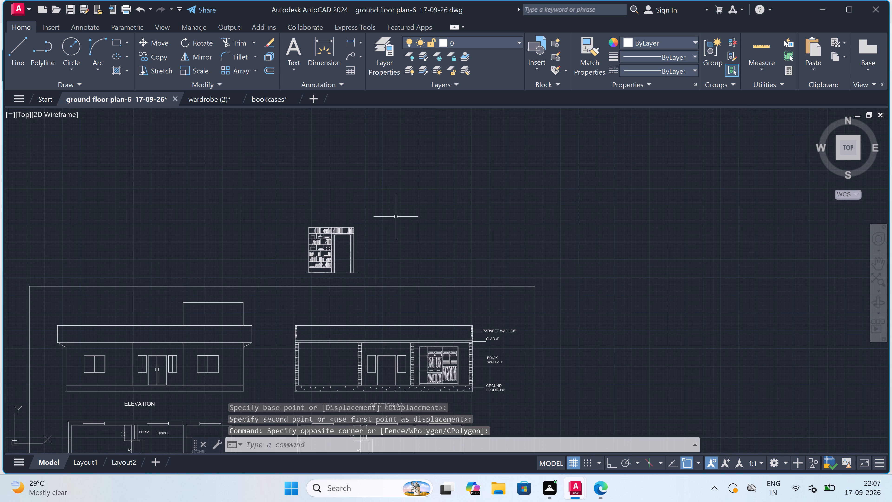
pyautogui.moveTo(399, 213); pyautogui.dragTo(390, 224)
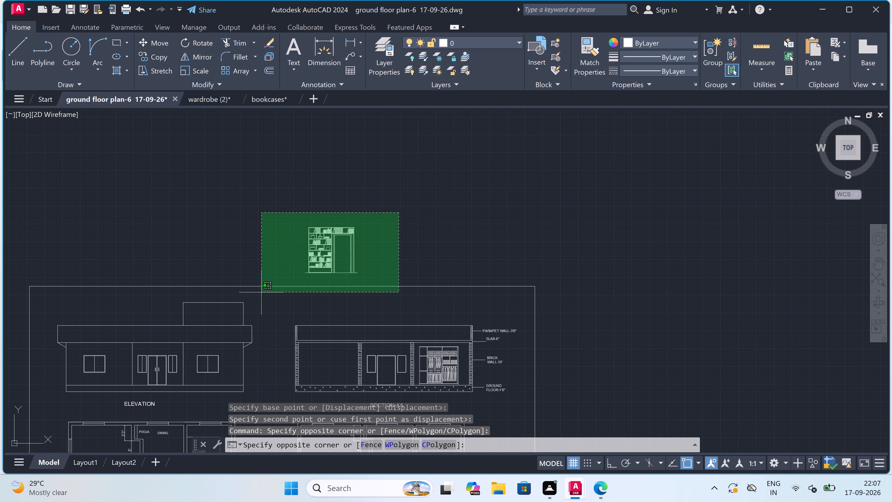
pyautogui.doubleClick(266, 276)
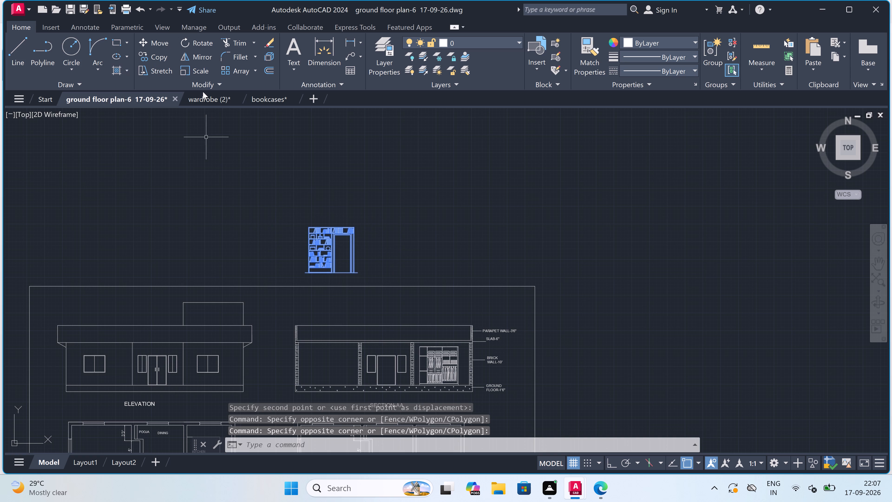
pyautogui.doubleClick(197, 73)
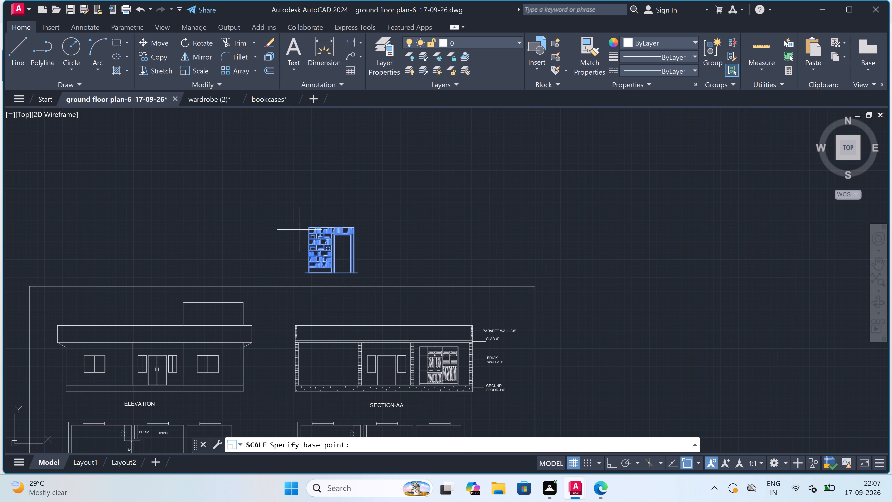
pyautogui.click(310, 228)
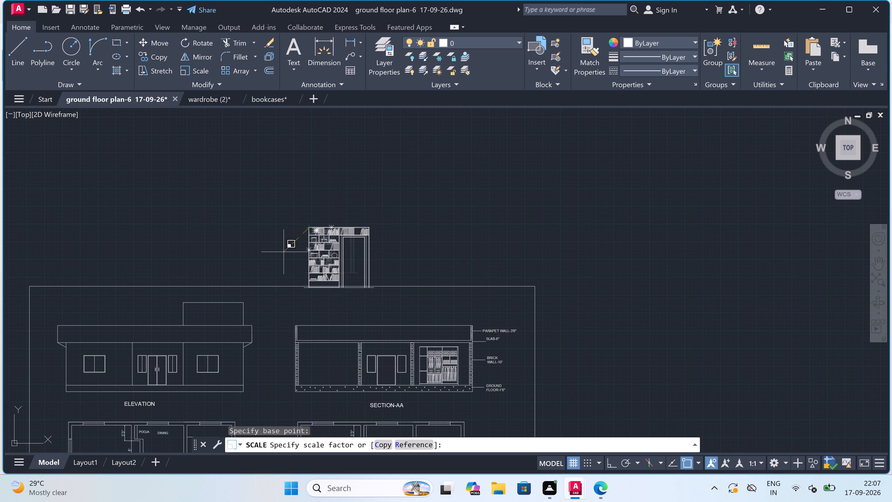
pyautogui.click(285, 226)
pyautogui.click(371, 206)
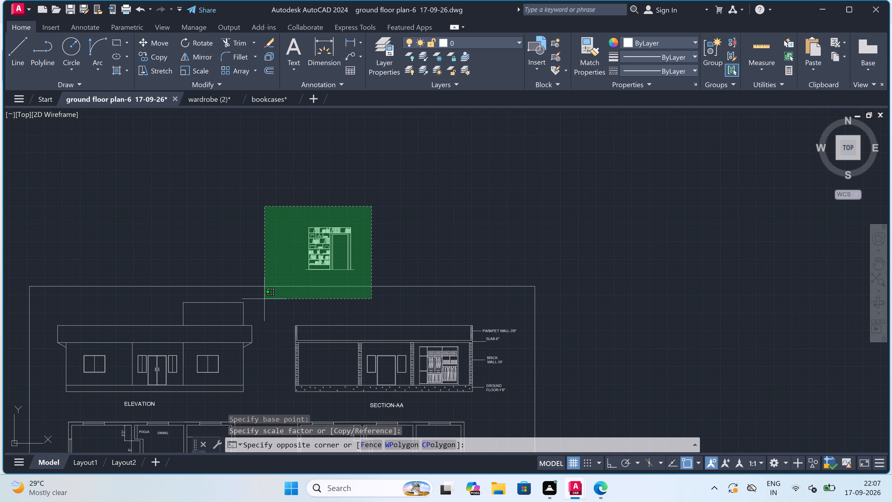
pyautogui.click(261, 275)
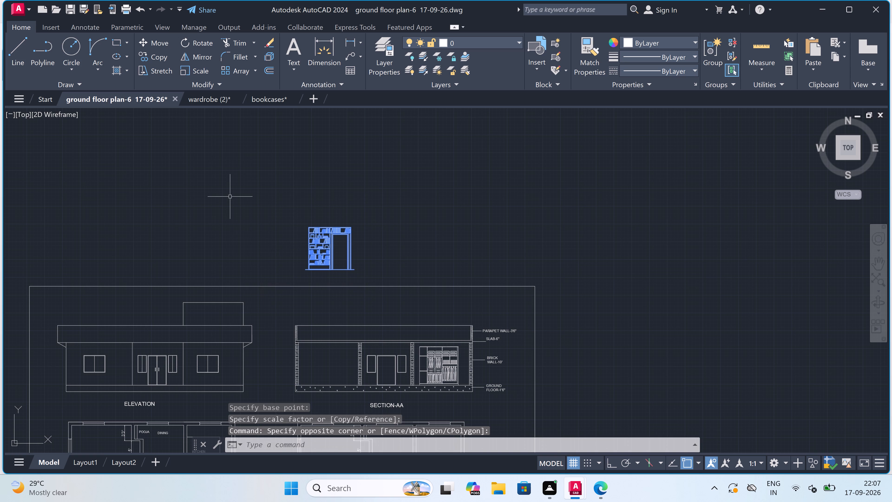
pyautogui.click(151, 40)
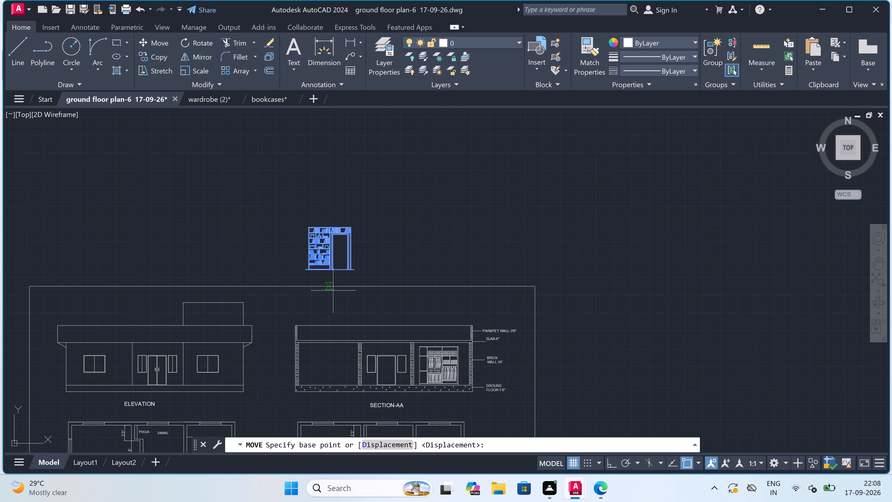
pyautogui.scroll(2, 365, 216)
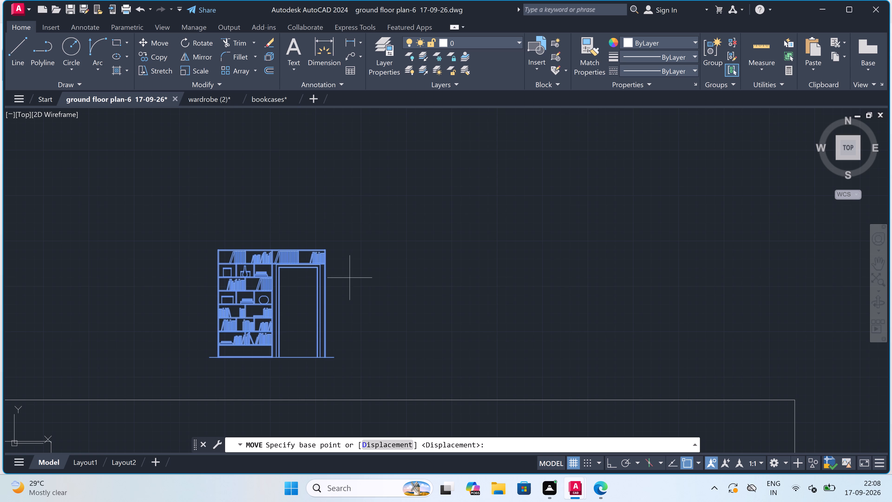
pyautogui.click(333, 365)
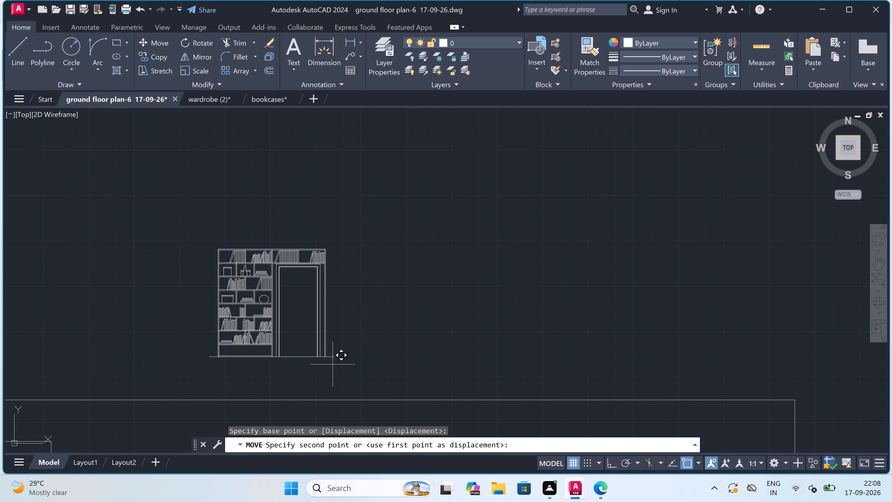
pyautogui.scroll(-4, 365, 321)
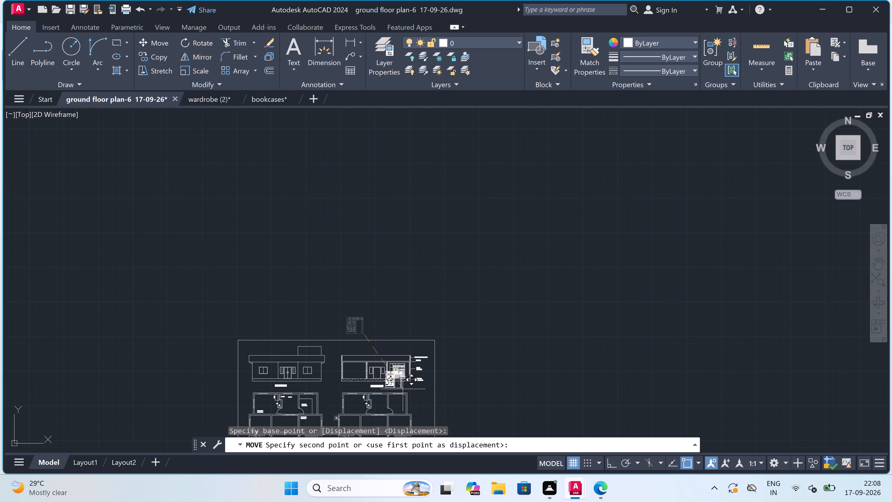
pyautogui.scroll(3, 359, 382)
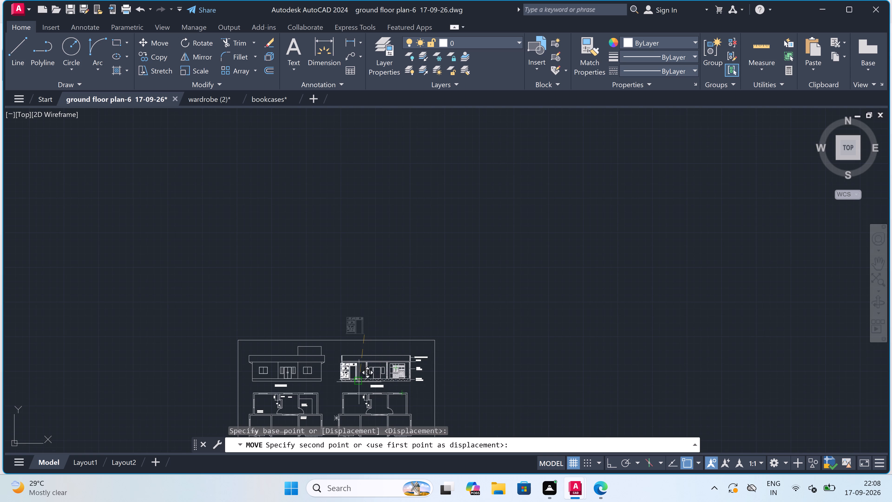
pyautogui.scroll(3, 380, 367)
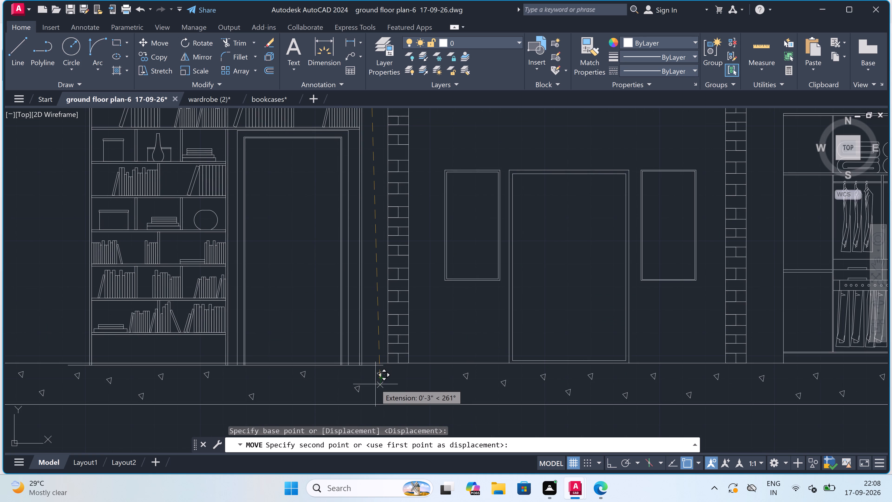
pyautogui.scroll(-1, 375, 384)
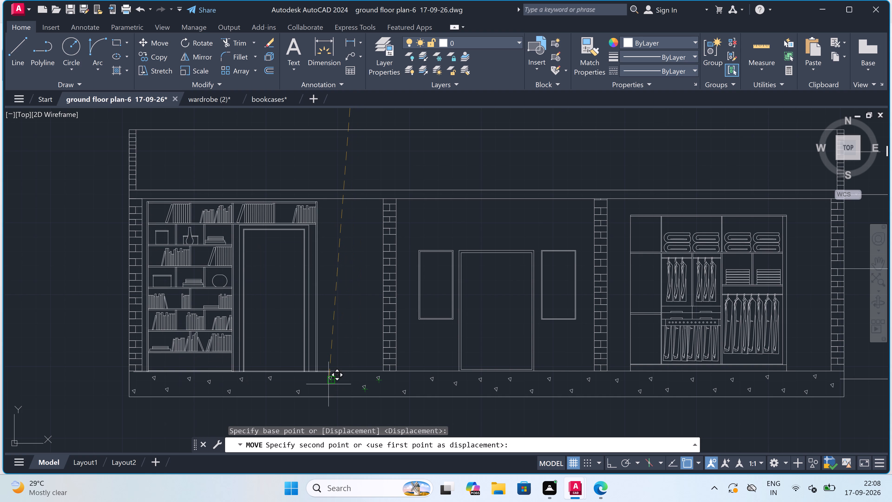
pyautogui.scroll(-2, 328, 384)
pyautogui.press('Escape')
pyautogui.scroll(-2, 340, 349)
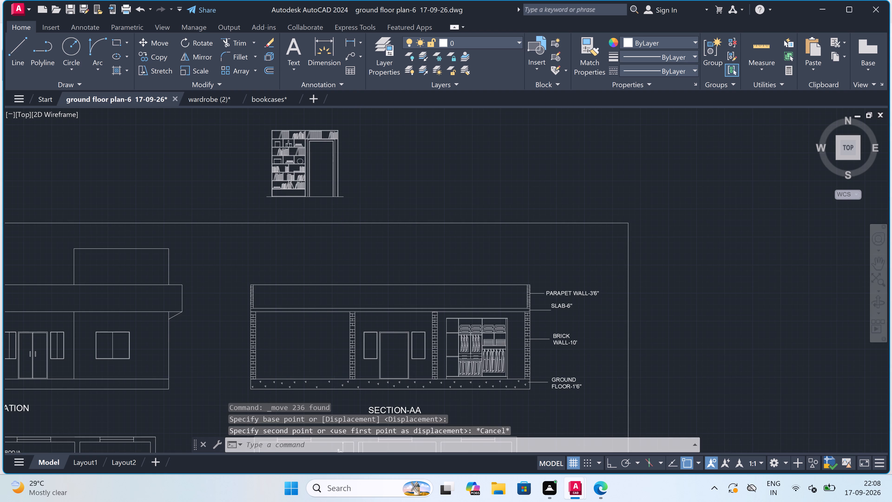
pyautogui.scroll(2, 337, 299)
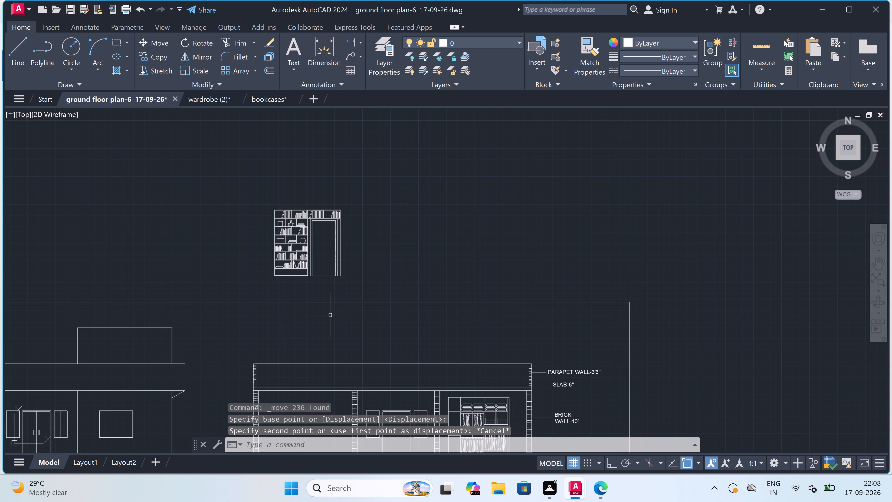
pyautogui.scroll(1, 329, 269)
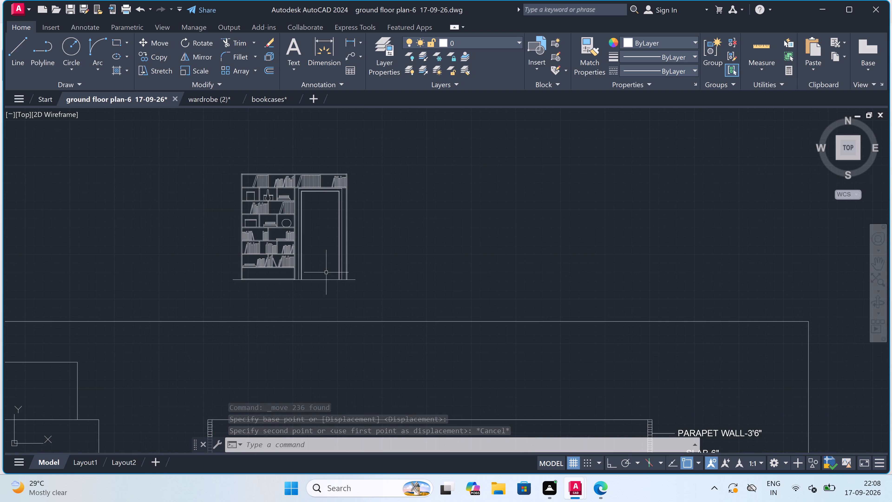
# Scale the whole bookcase down by roughly a fifth about a point on the upright between its shelves and door frame.
pyautogui.moveTo(388, 160); pyautogui.dragTo(379, 169)
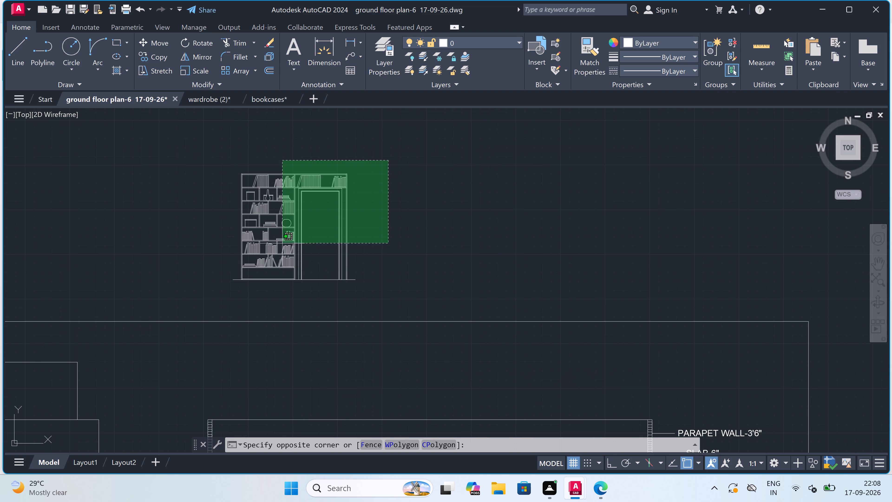
pyautogui.click(191, 287)
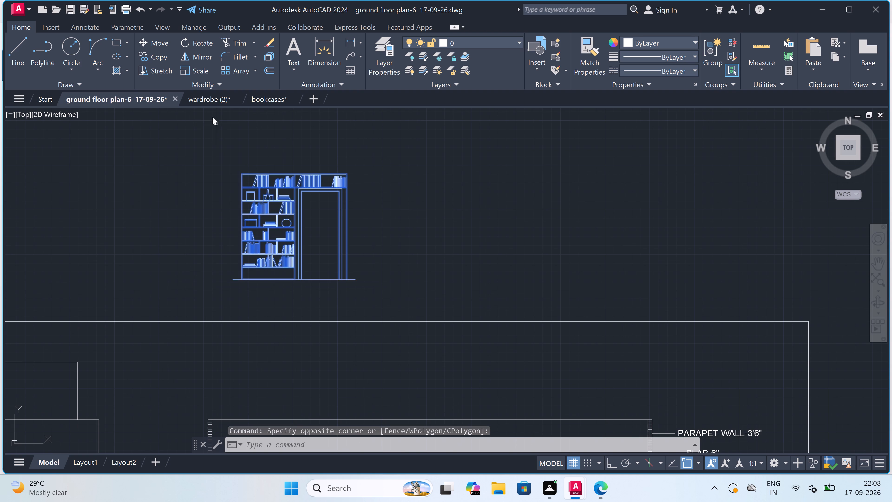
pyautogui.click(190, 73)
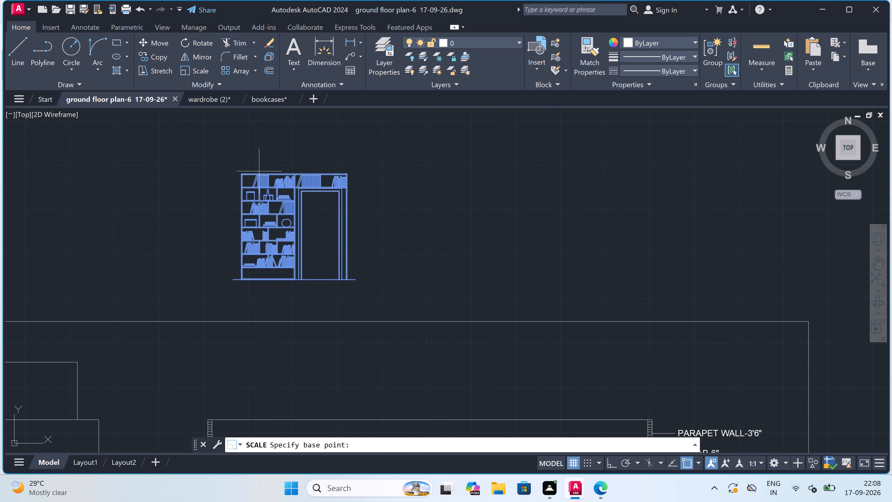
pyautogui.click(294, 217)
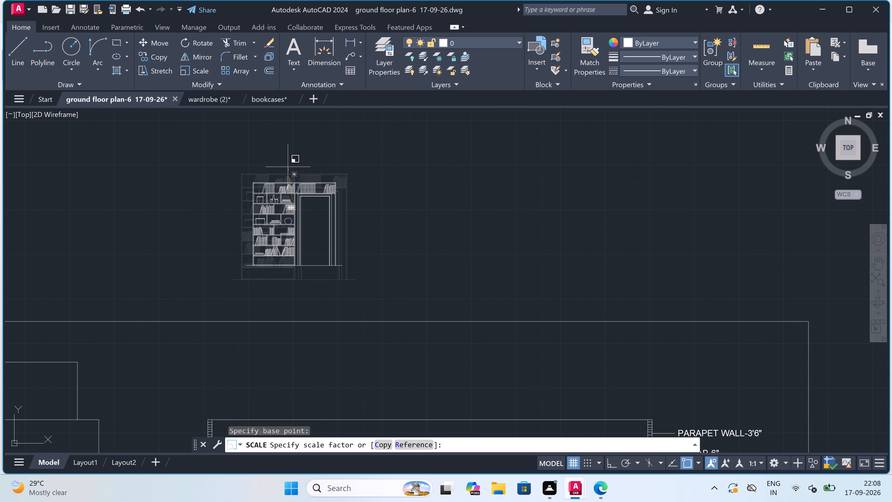
pyautogui.click(288, 165)
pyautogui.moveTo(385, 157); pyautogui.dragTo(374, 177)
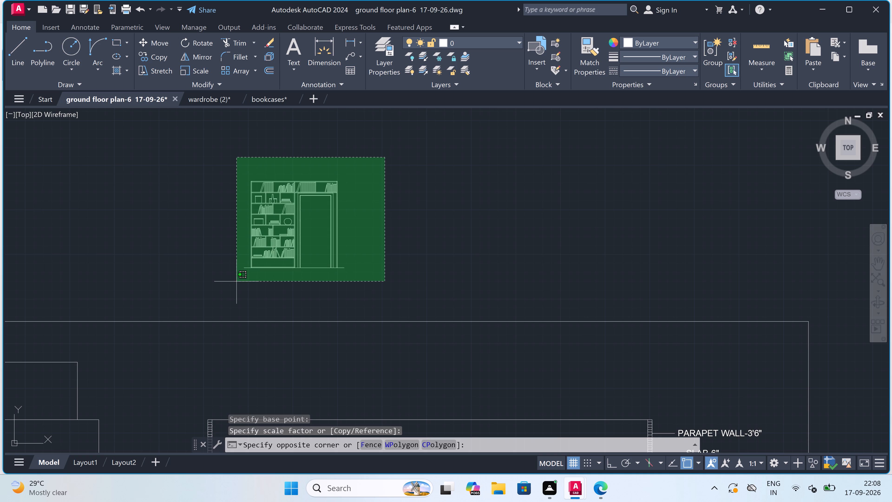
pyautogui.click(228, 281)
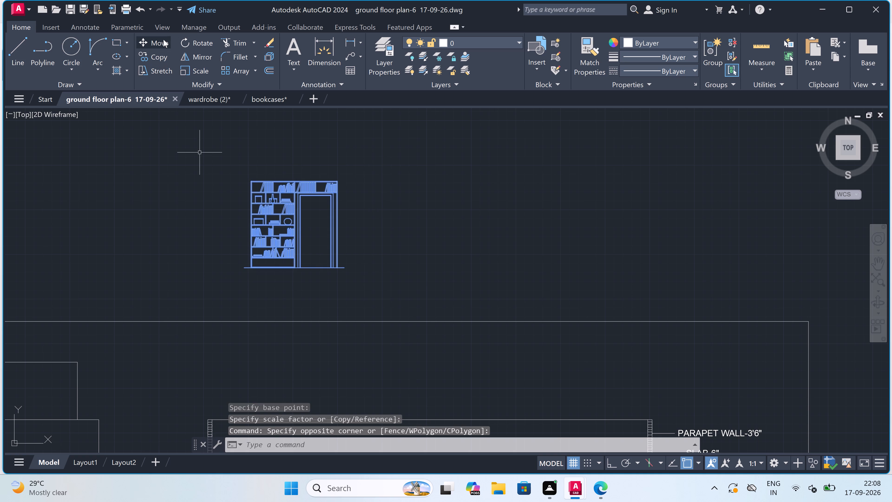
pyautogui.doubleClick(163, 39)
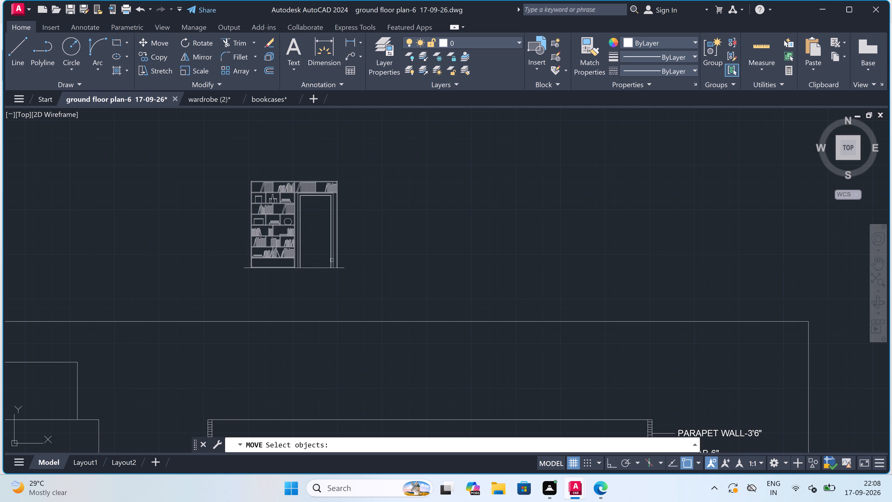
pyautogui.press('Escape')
# Move the bookcase into SECTION-AA's empty end room, standing on the floor line with its door-frame side against the inner brick wall.
pyautogui.moveTo(373, 177); pyautogui.dragTo(0, 323)
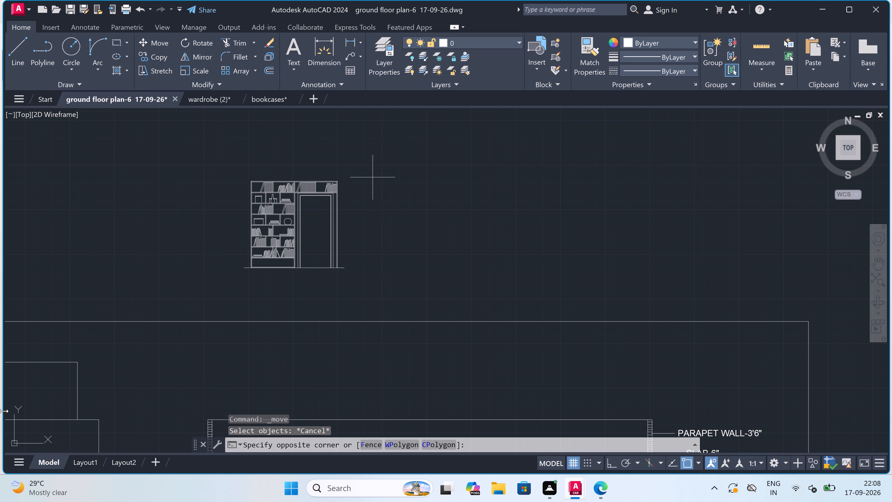
pyautogui.click(107, 282)
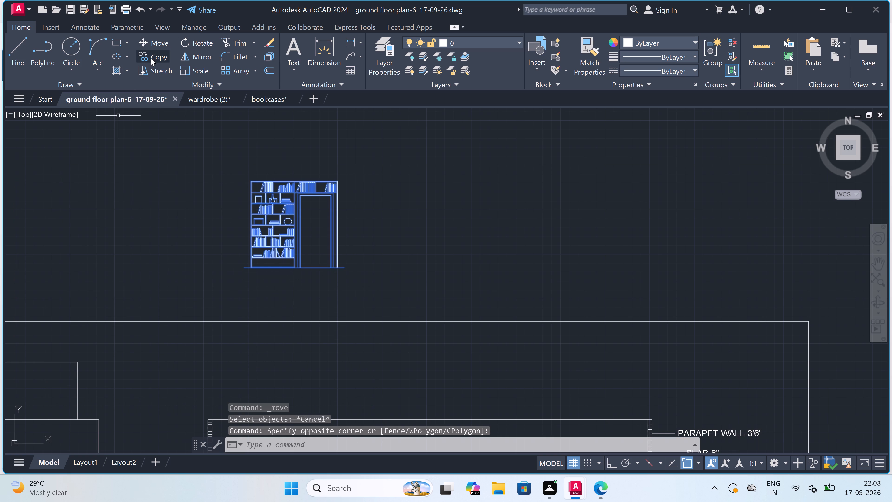
pyautogui.click(160, 40)
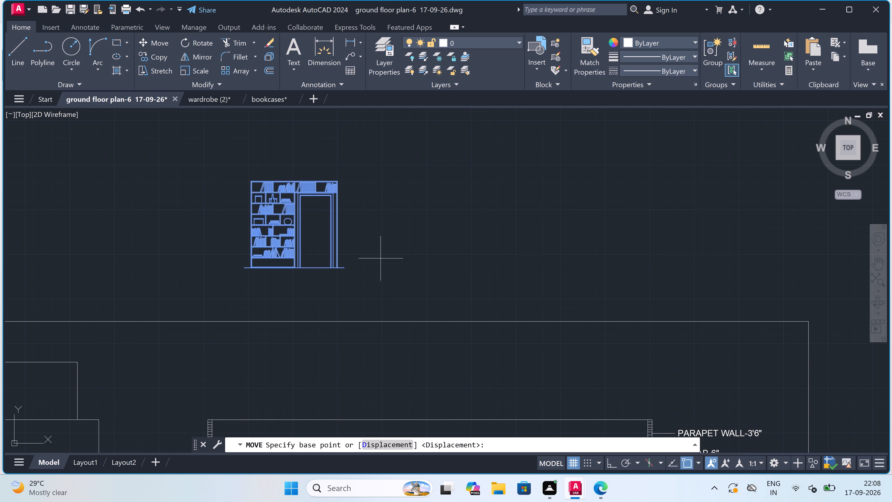
pyautogui.moveTo(346, 269); pyautogui.dragTo(345, 289)
pyautogui.scroll(-4, 420, 316)
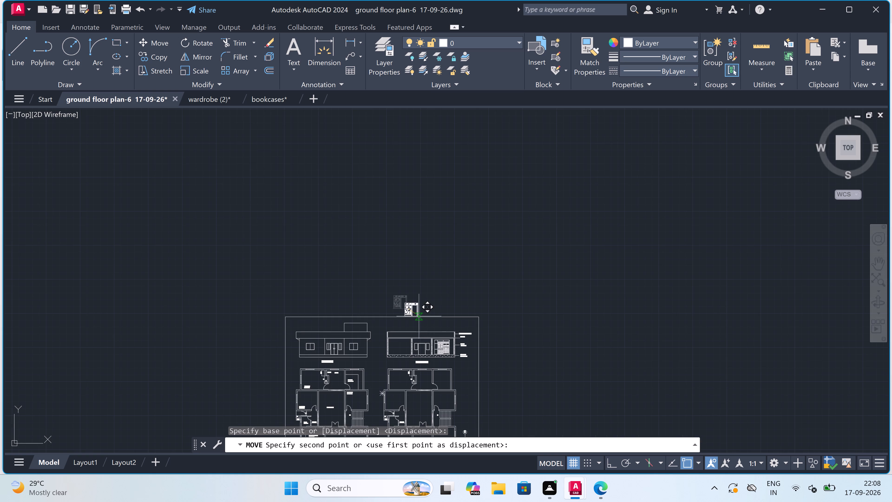
pyautogui.scroll(6, 409, 353)
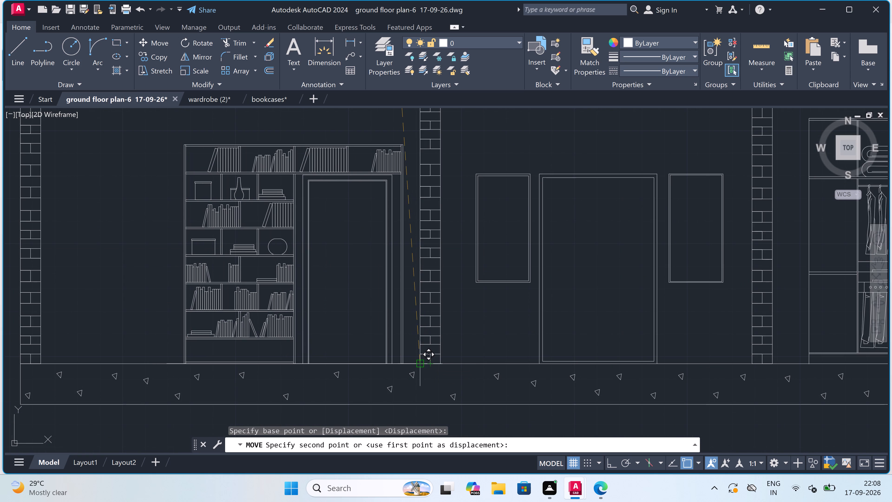
pyautogui.scroll(-7, 410, 347)
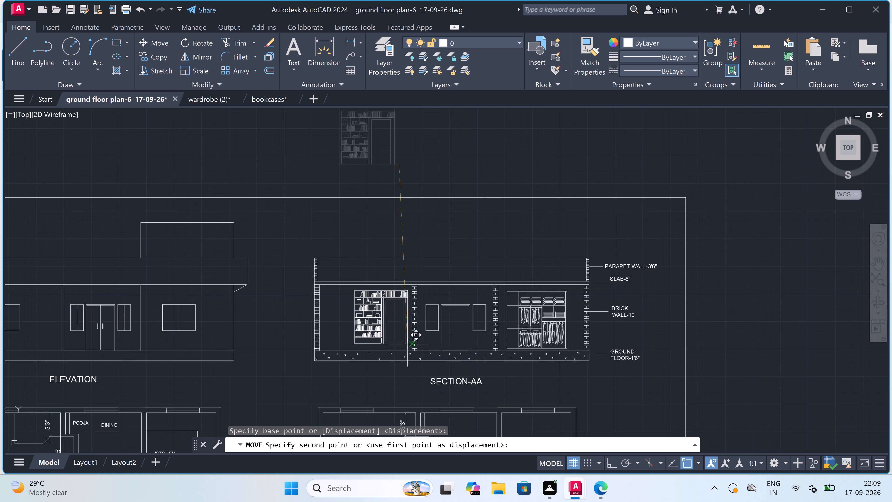
pyautogui.scroll(-1, 407, 343)
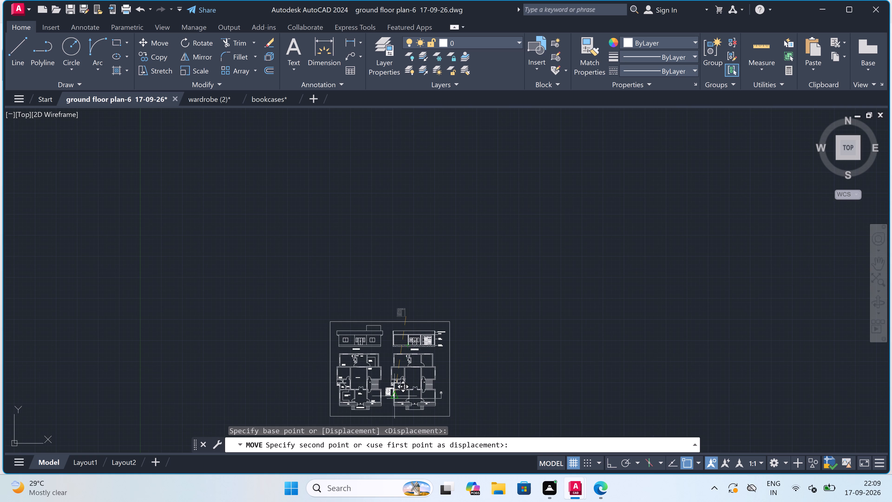
pyautogui.scroll(3, 405, 386)
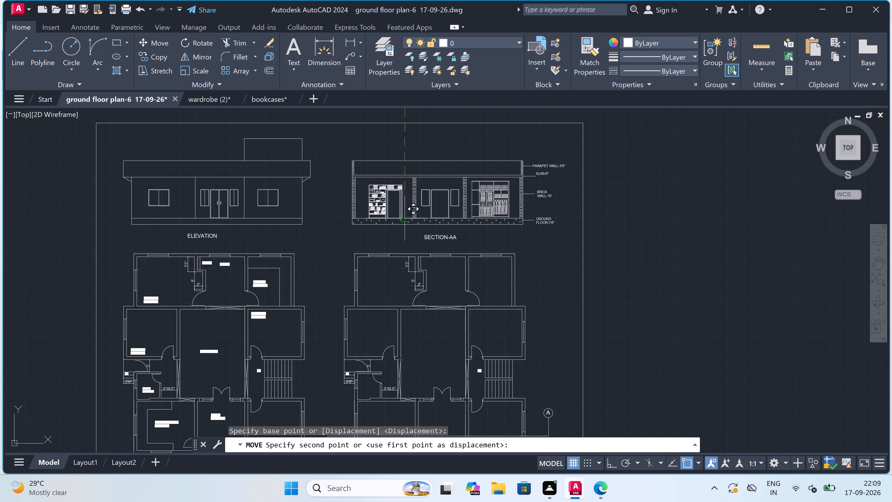
pyautogui.scroll(3, 415, 217)
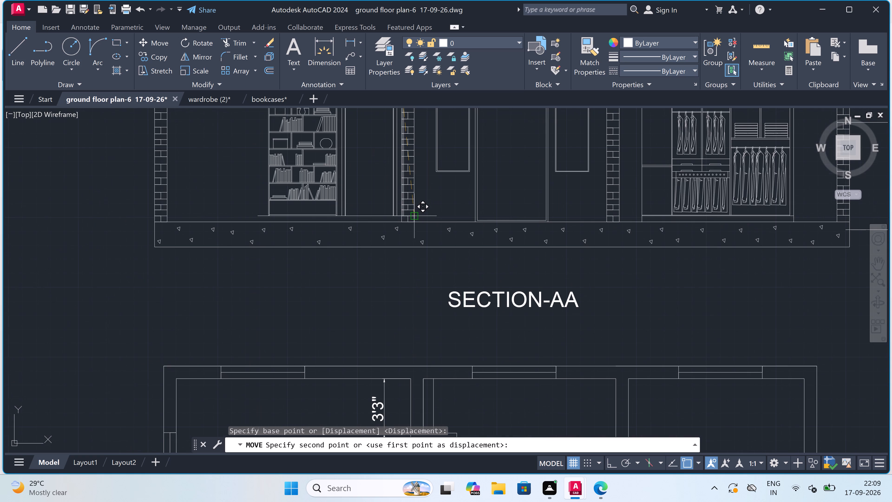
pyautogui.scroll(-2, 399, 227)
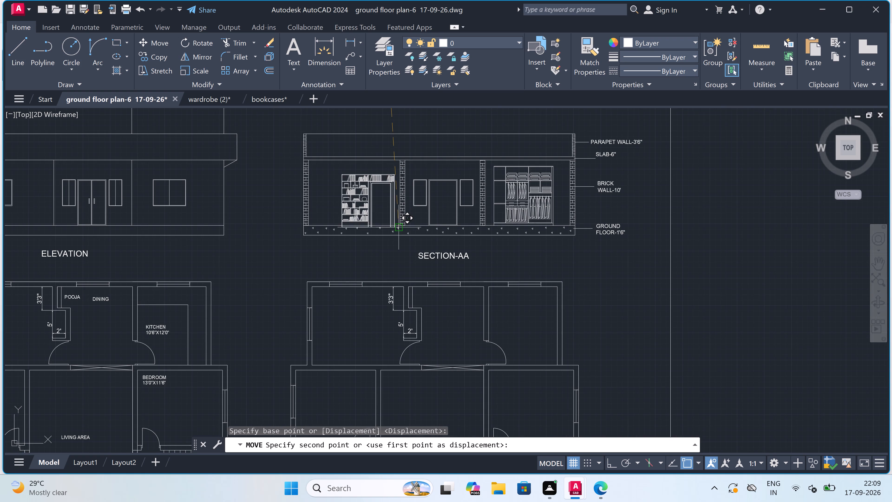
pyautogui.scroll(3, 400, 219)
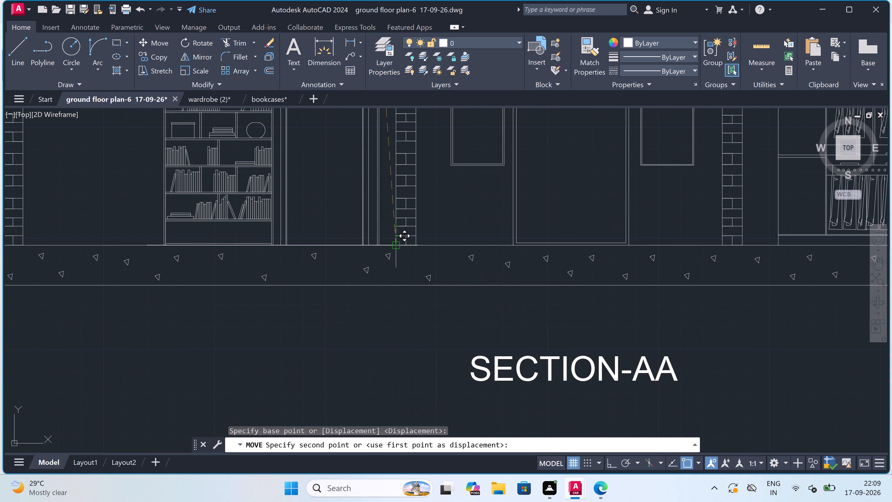
pyautogui.scroll(-4, 397, 244)
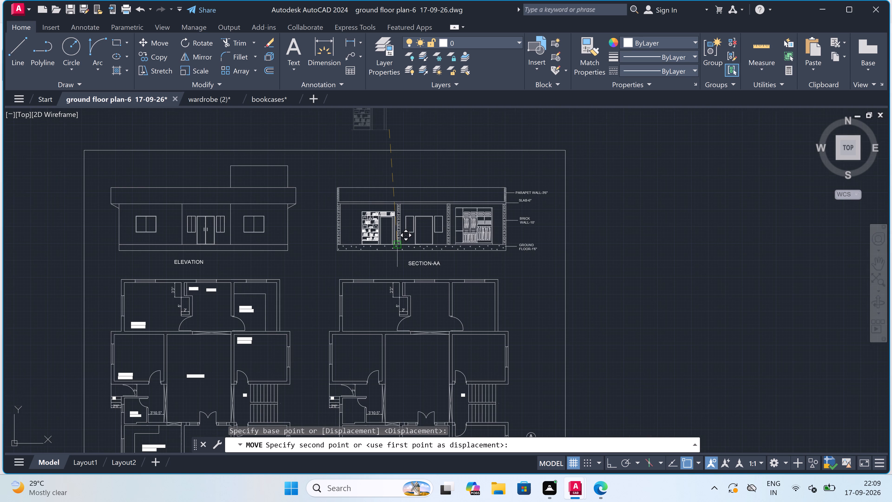
pyautogui.scroll(4, 397, 244)
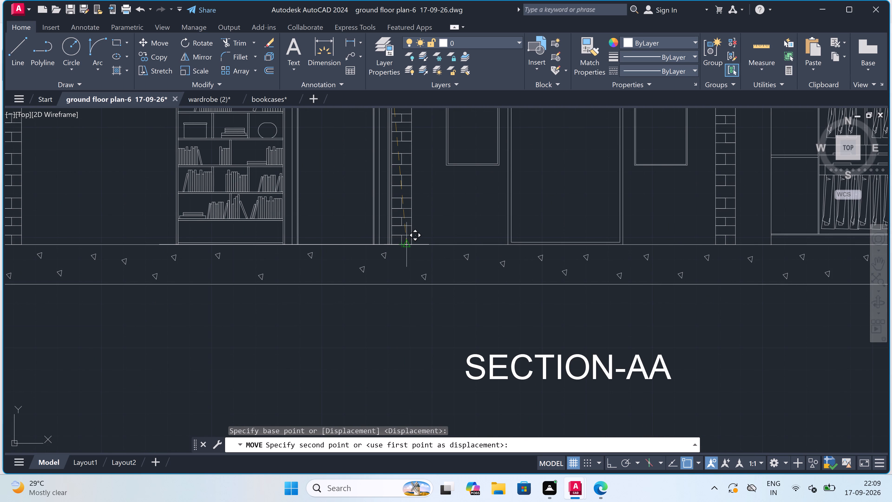
pyautogui.click(409, 243)
# Examine the bookcase's fit in SECTION-AA against the walls, the floor line and the rest of the sheet.
pyautogui.scroll(-3, 391, 251)
pyautogui.scroll(2, 370, 245)
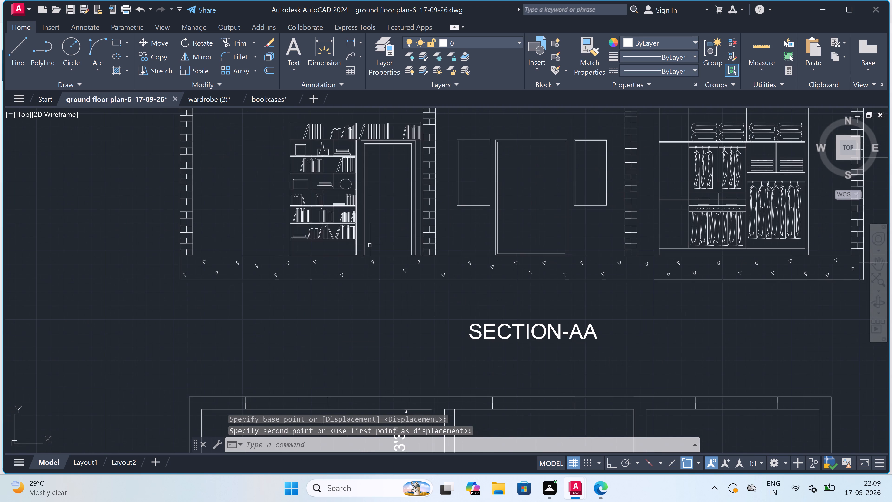
pyautogui.scroll(-1, 370, 245)
pyautogui.scroll(-3, 345, 219)
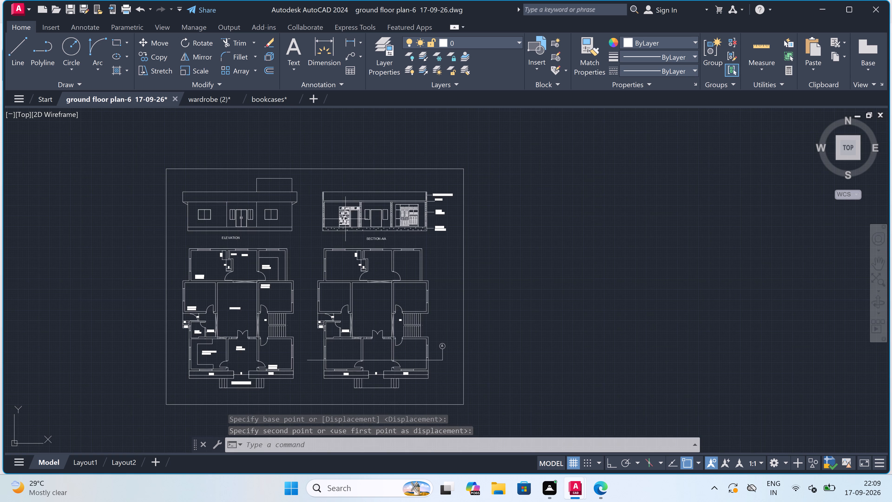
pyautogui.scroll(3, 345, 219)
pyautogui.scroll(-2, 334, 228)
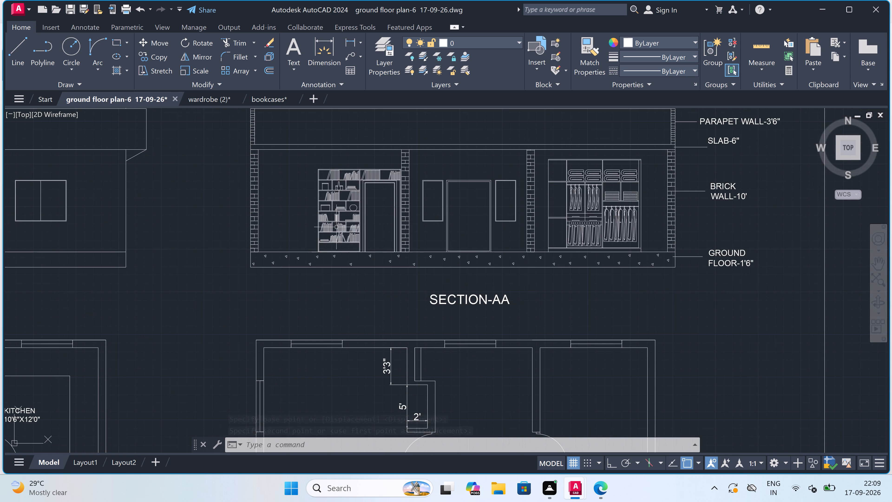
pyautogui.scroll(-1, 334, 228)
pyautogui.scroll(4, 315, 216)
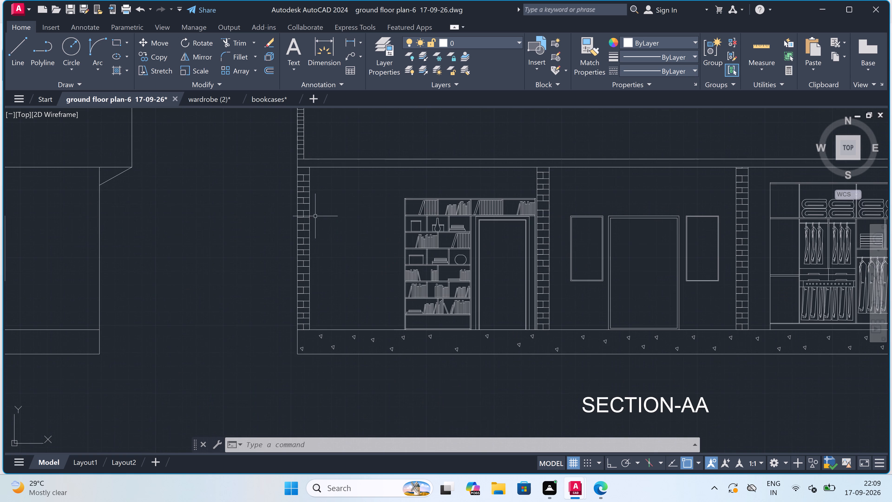
pyautogui.scroll(-2, 325, 215)
pyautogui.scroll(2, 331, 216)
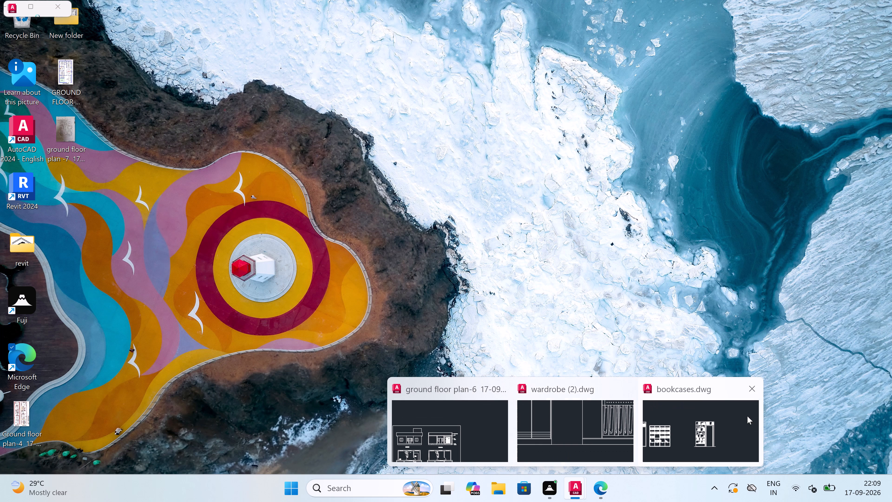
# Copy the entire four-column bookcase with the bottom drawers from the bookcases drawing to the clipboard.
pyautogui.click(697, 427)
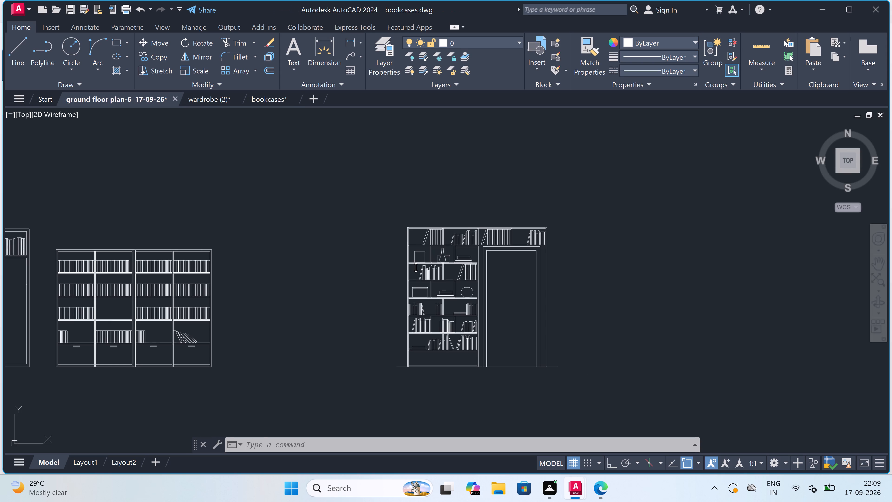
pyautogui.scroll(-4, 416, 267)
pyautogui.scroll(3, 344, 276)
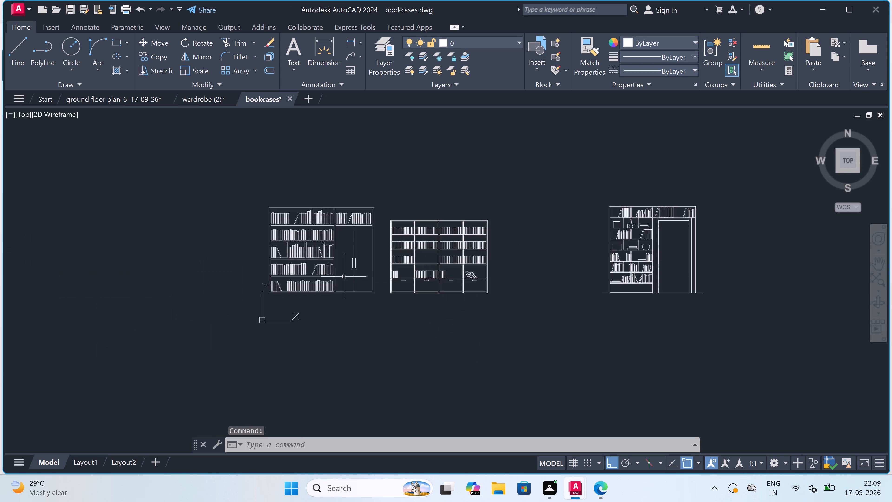
pyautogui.scroll(1, 343, 277)
pyautogui.scroll(-1, 343, 277)
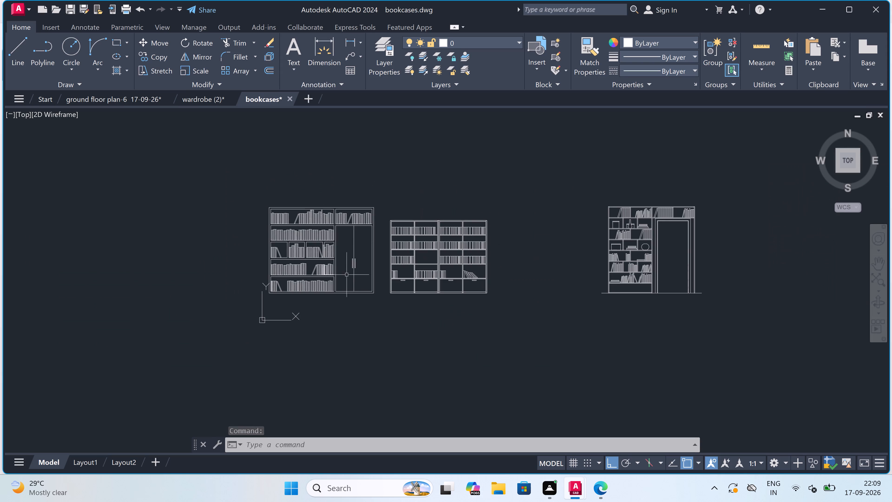
pyautogui.scroll(2, 513, 217)
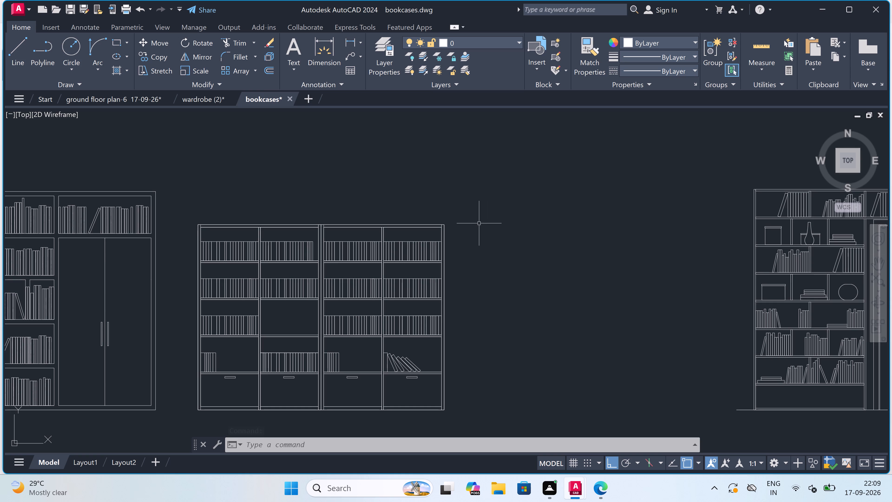
pyautogui.moveTo(453, 212); pyautogui.dragTo(451, 215)
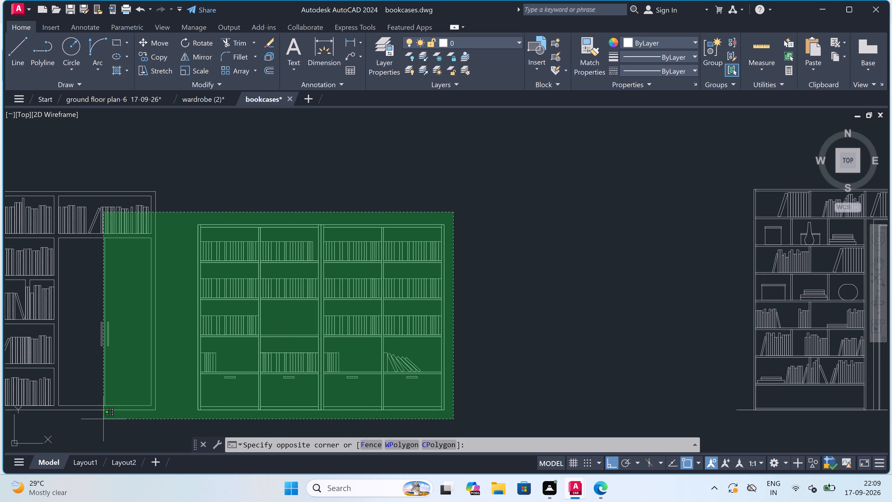
pyautogui.click(170, 415)
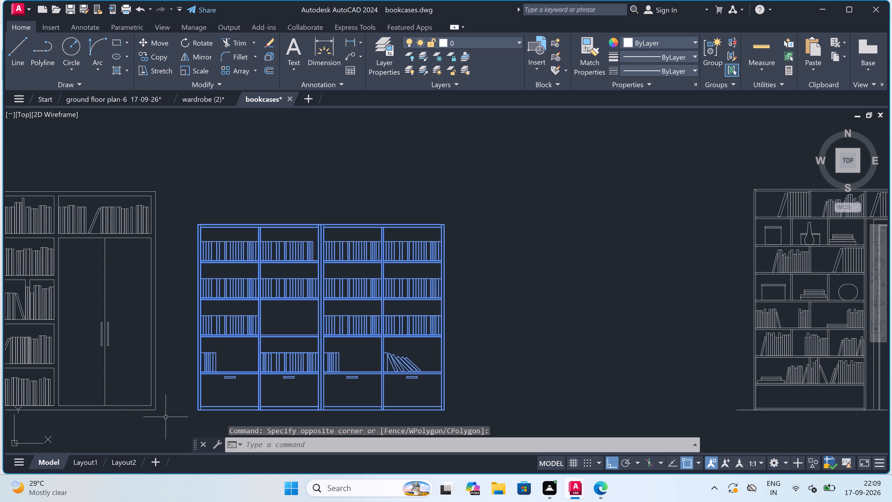
pyautogui.hotkey('ctrl', 'c')
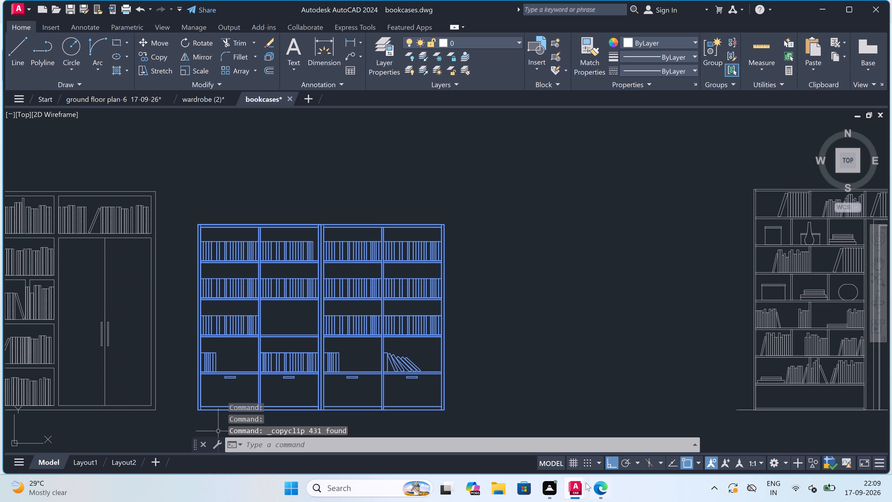
# Paste the four-column bookcase into the ground floor plan-6 drawing, in the empty space beside the bordered sheet.
pyautogui.click(434, 434)
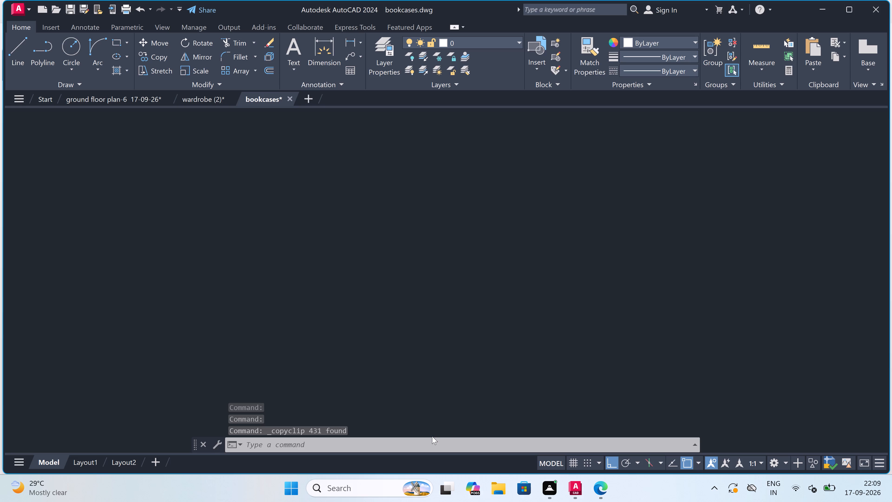
pyautogui.hotkey('ctrl', 'v')
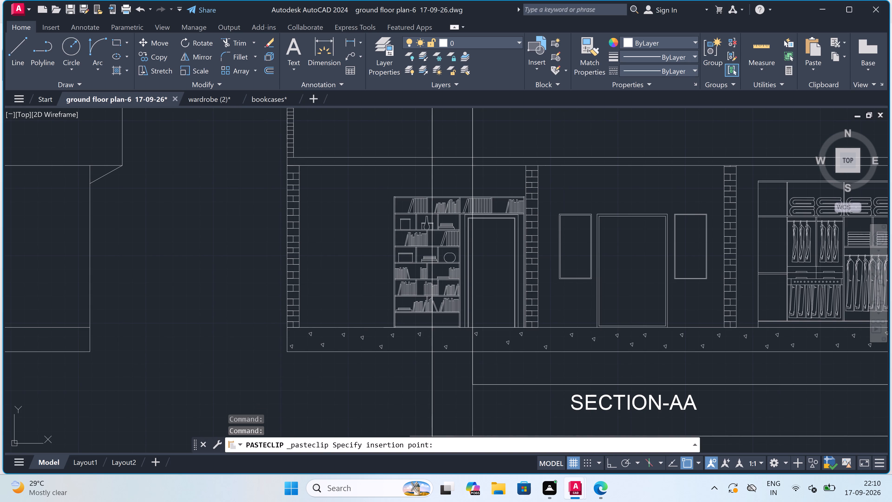
pyautogui.scroll(-9, 254, 307)
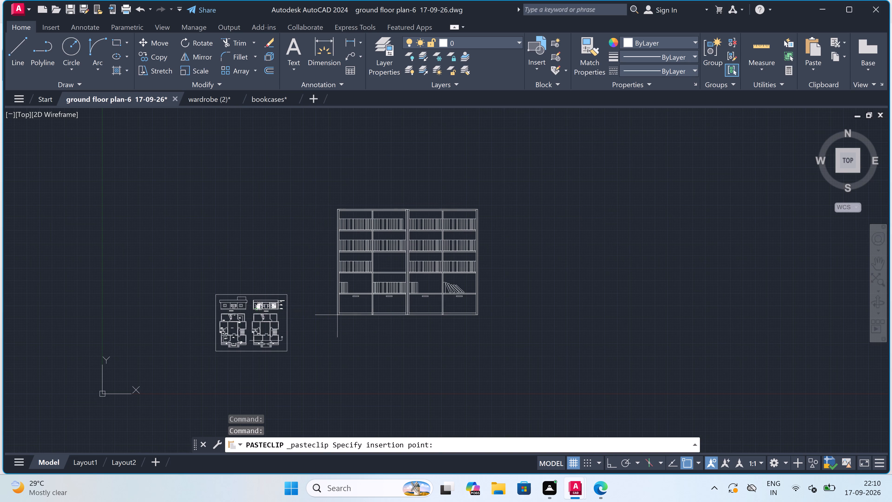
pyautogui.click(337, 315)
# Delete the pasted bookcase's two right-hand columns, including their leftover books, drawer handle and edge line, keeping the two-column half.
pyautogui.moveTo(527, 185); pyautogui.dragTo(505, 210)
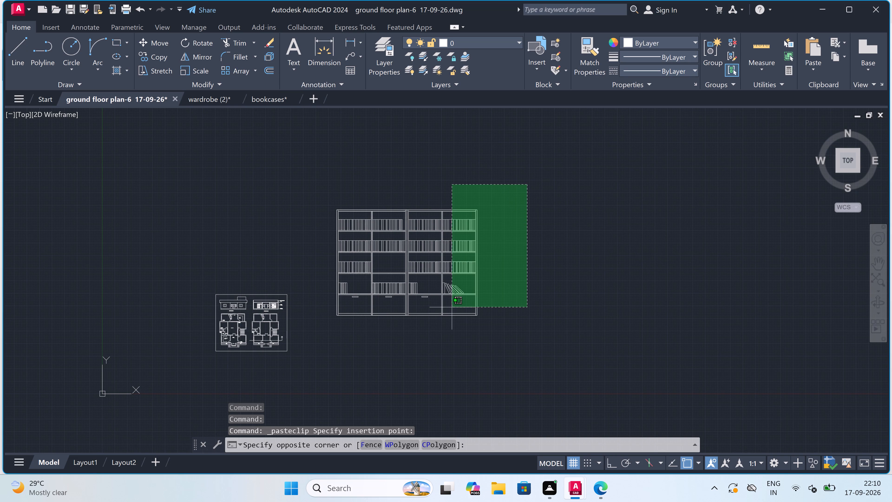
pyautogui.click(430, 336)
pyautogui.press('Delete')
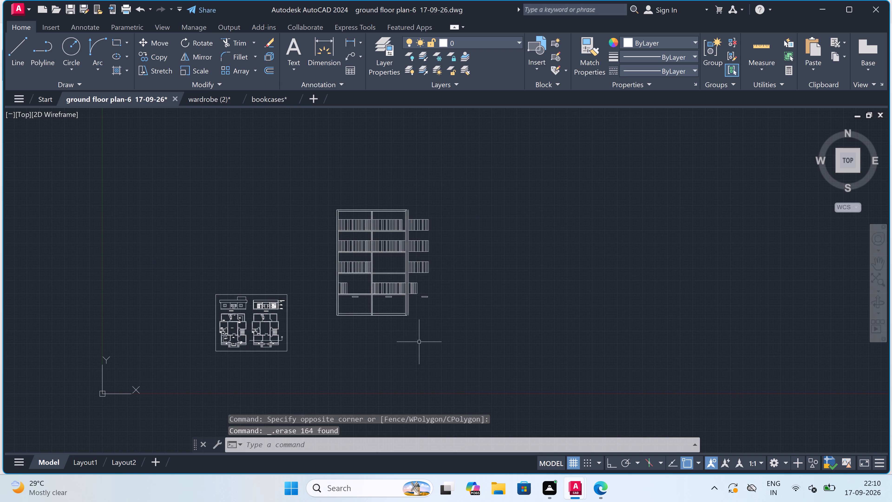
pyautogui.scroll(2, 350, 309)
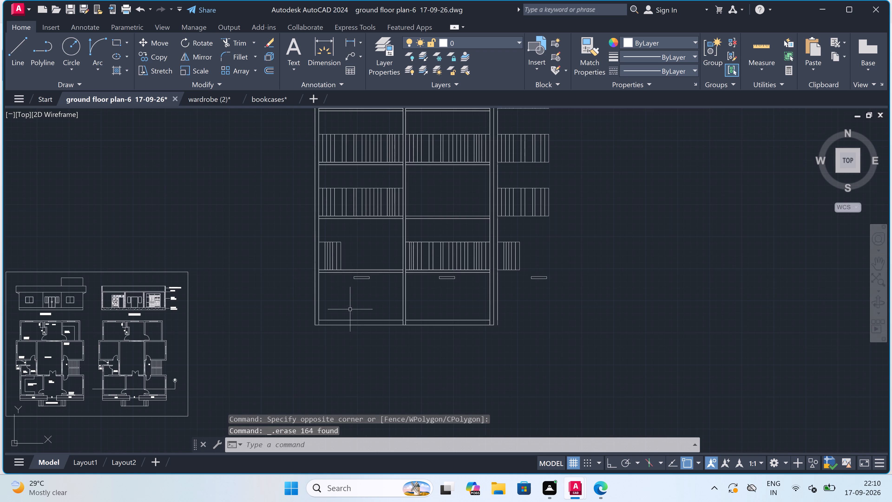
pyautogui.scroll(-2, 382, 273)
pyautogui.scroll(2, 390, 222)
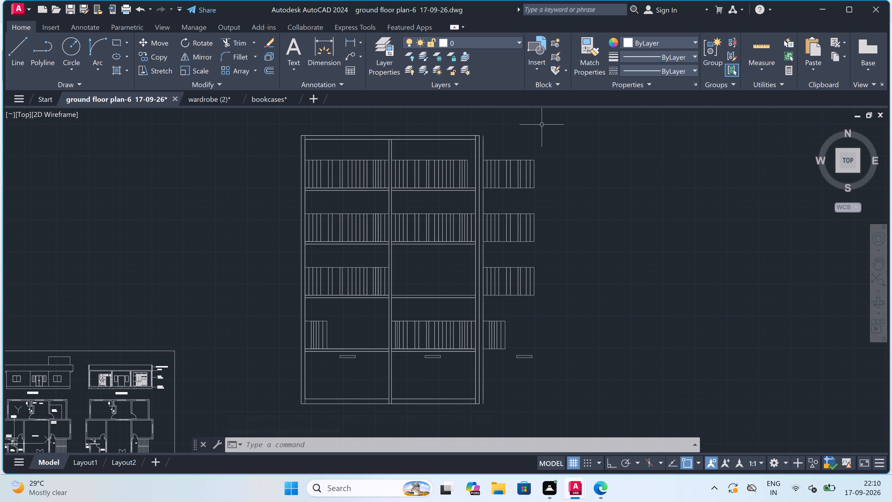
pyautogui.moveTo(543, 124); pyautogui.dragTo(543, 126)
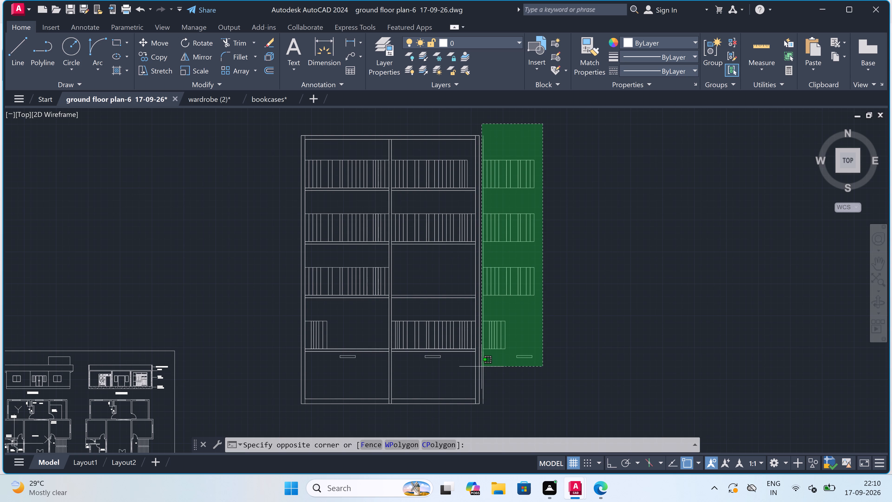
pyautogui.click(482, 367)
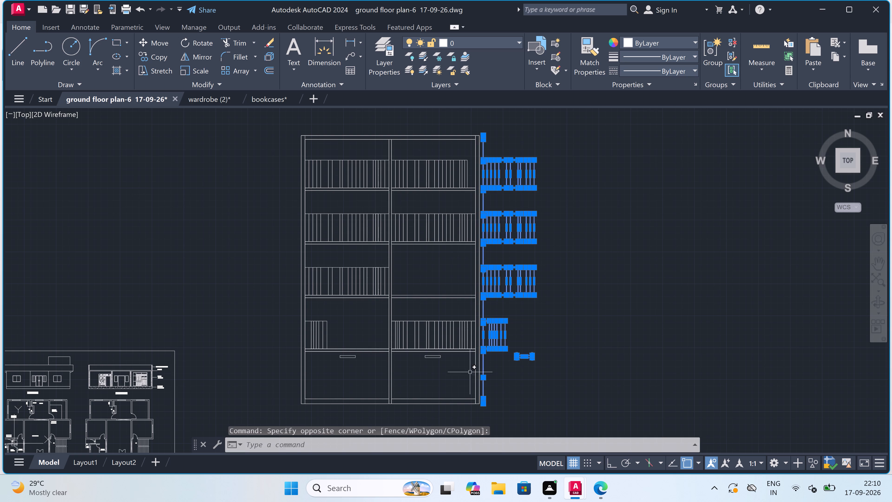
pyautogui.press('Delete')
pyautogui.scroll(-2, 451, 378)
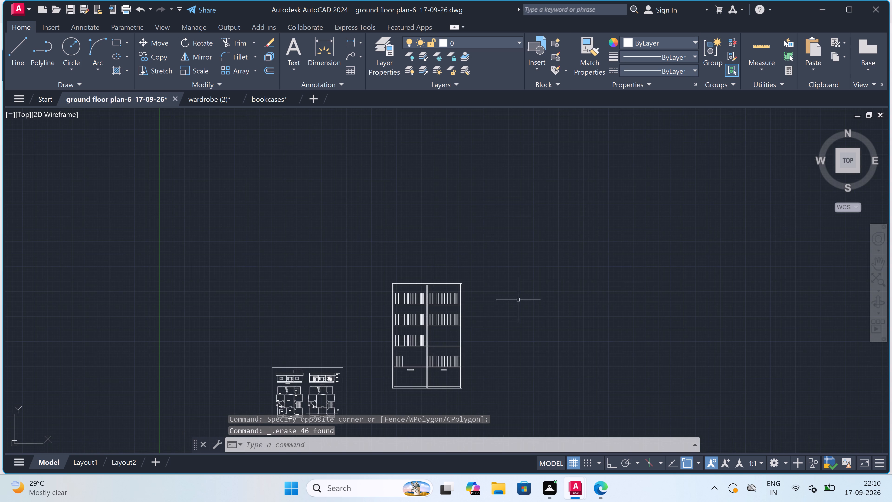
# Scale the whole two-column bookcase down to roughly 7% of its size about a point in its lower left drawer.
pyautogui.moveTo(503, 271); pyautogui.dragTo(500, 275)
pyautogui.click(266, 495)
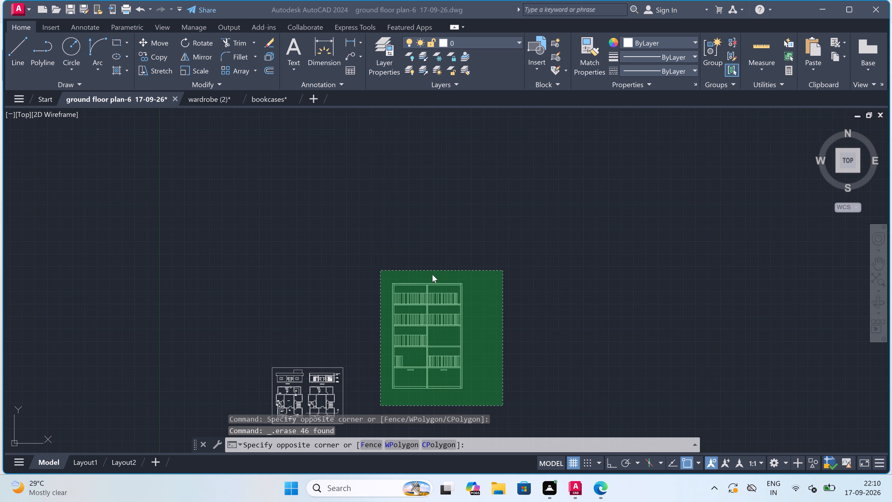
pyautogui.scroll(-2, 399, 235)
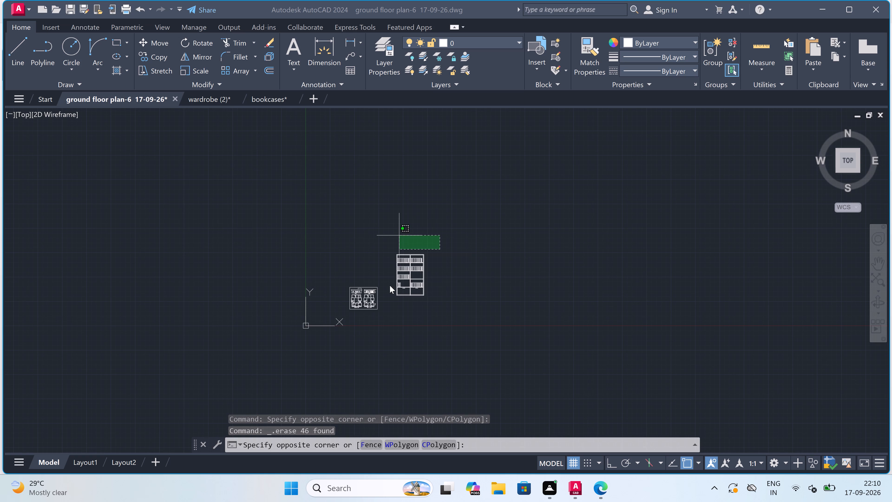
pyautogui.scroll(3, 393, 308)
pyautogui.click(396, 308)
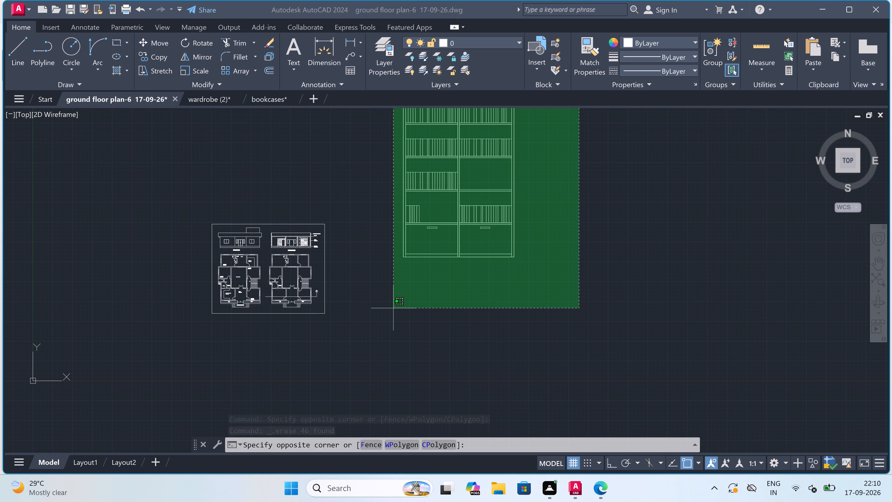
pyautogui.click(390, 307)
pyautogui.scroll(-2, 389, 307)
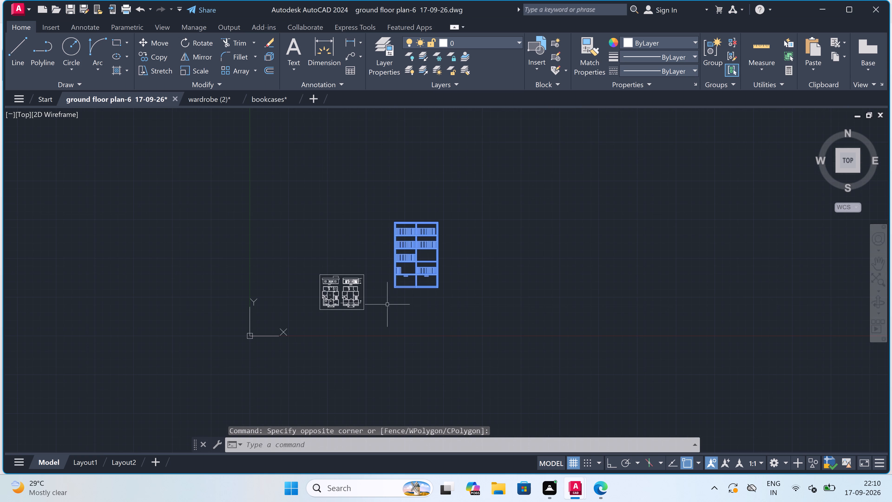
pyautogui.click(190, 68)
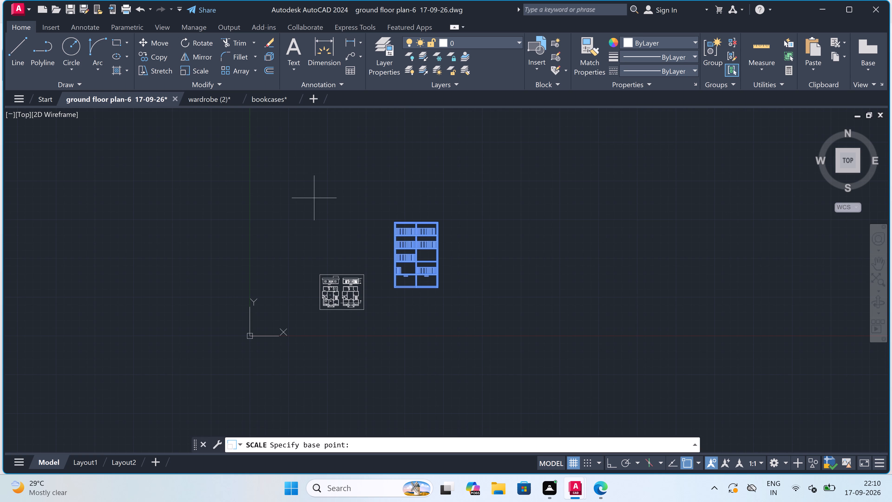
pyautogui.click(408, 282)
pyautogui.scroll(3, 404, 271)
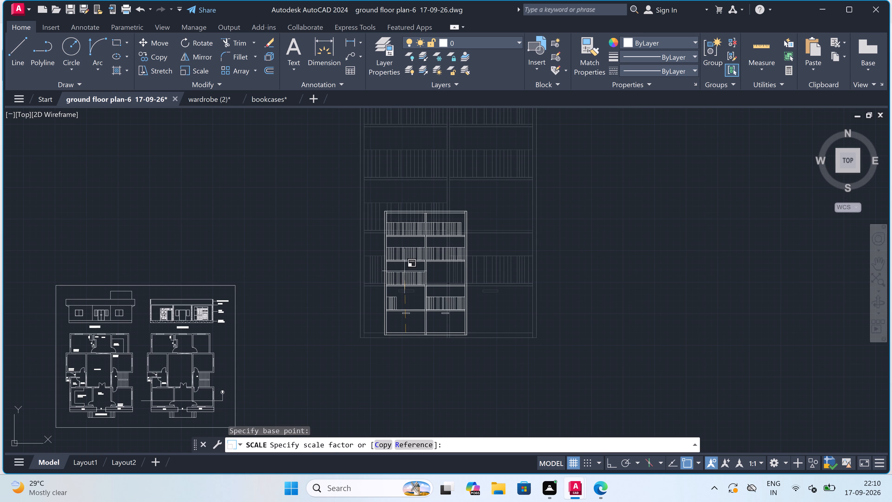
pyautogui.scroll(2, 402, 325)
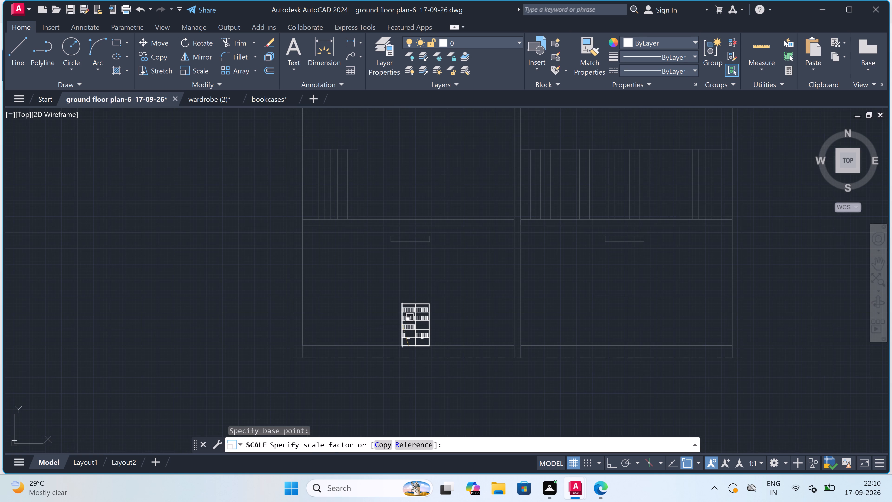
pyautogui.scroll(-1, 402, 325)
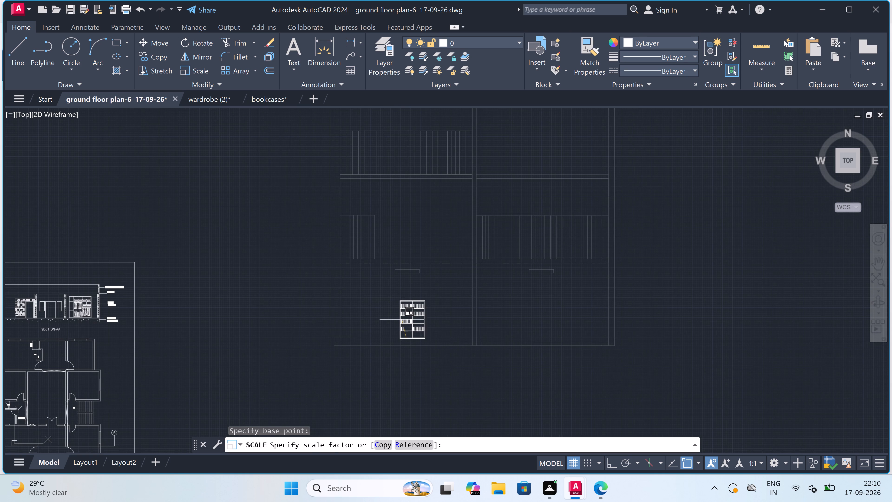
pyautogui.scroll(2, 405, 320)
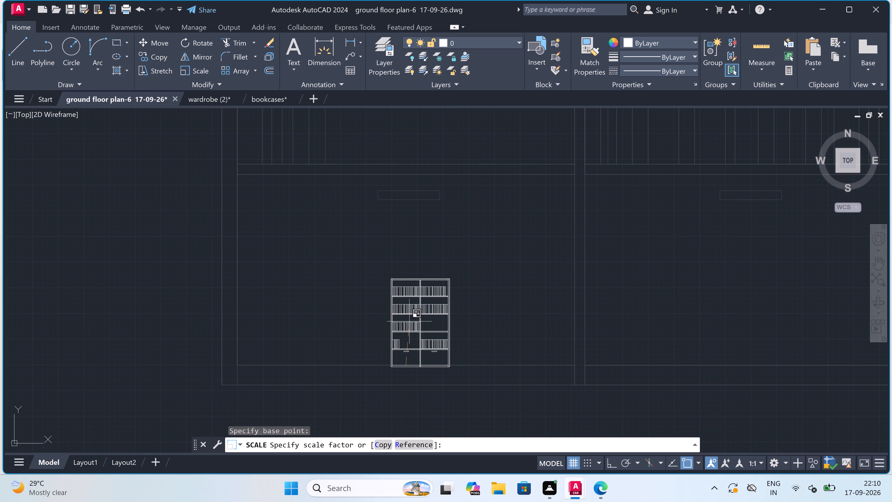
pyautogui.click(410, 326)
# Move the reduced two-column bookcase to just outside the sheet border, roughly level with SECTION-AA.
pyautogui.moveTo(507, 256); pyautogui.dragTo(481, 287)
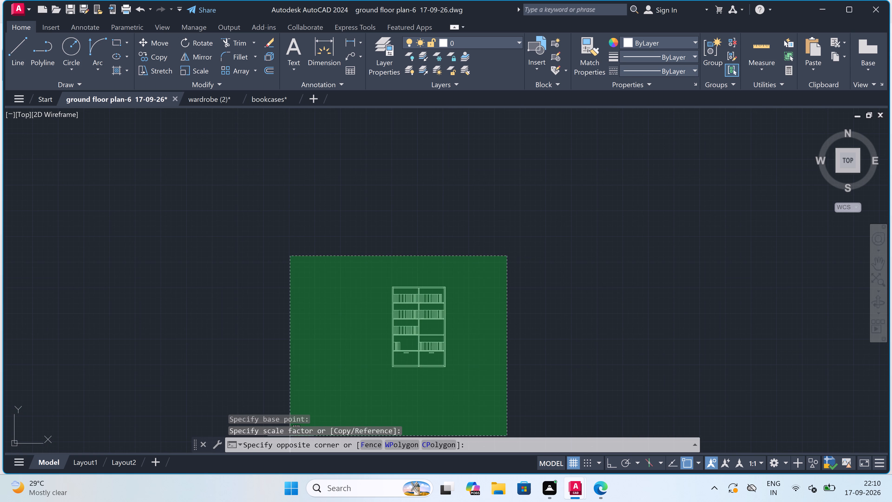
pyautogui.click(288, 378)
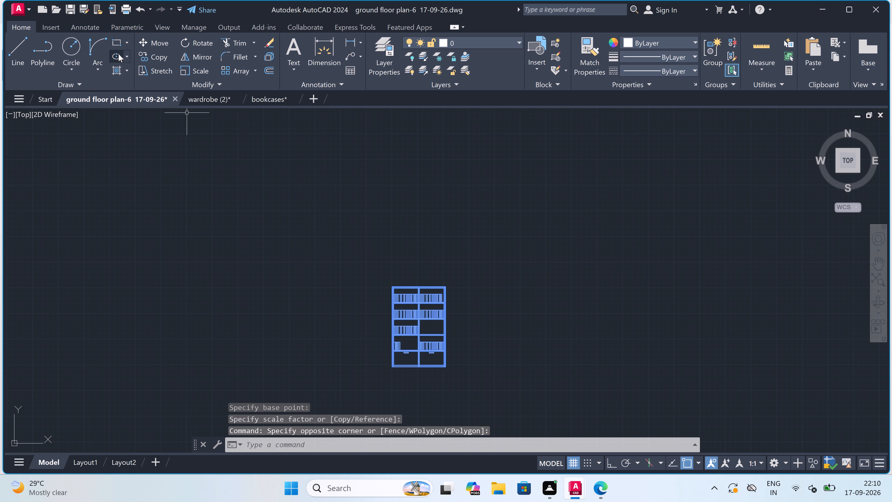
pyautogui.click(142, 40)
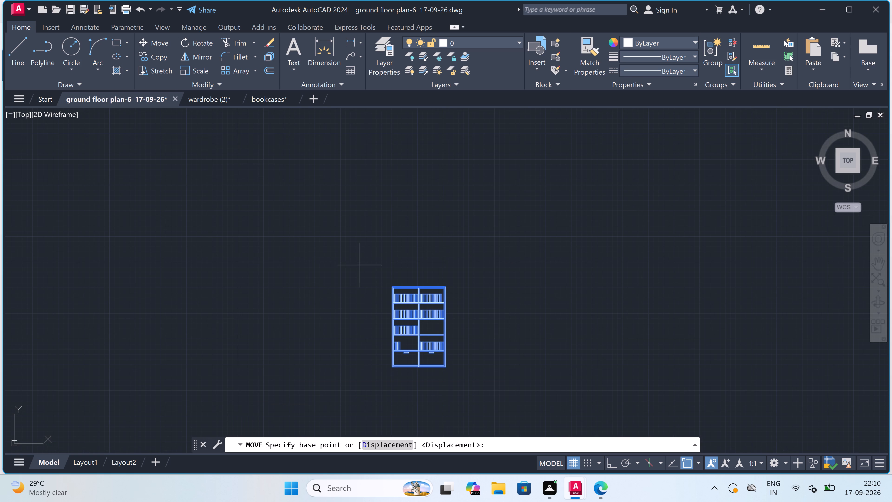
pyautogui.moveTo(408, 313); pyautogui.dragTo(399, 320)
pyautogui.scroll(-5, 313, 290)
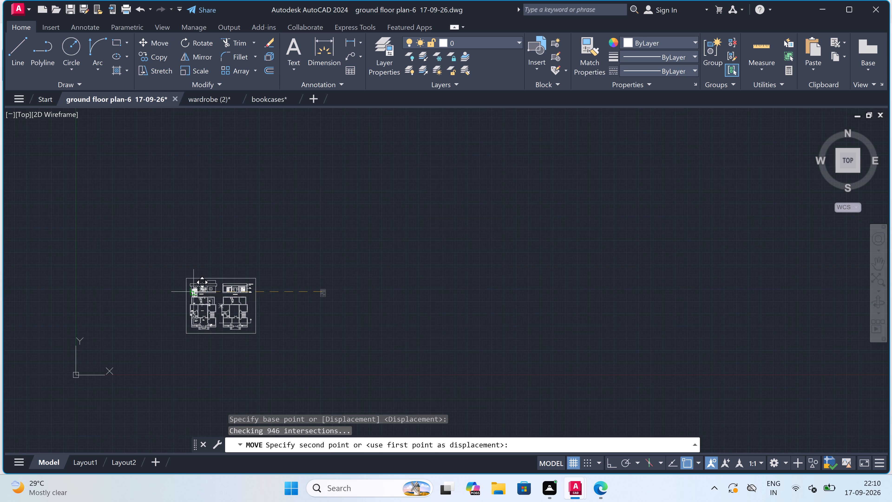
pyautogui.scroll(4, 232, 282)
pyautogui.scroll(2, 149, 339)
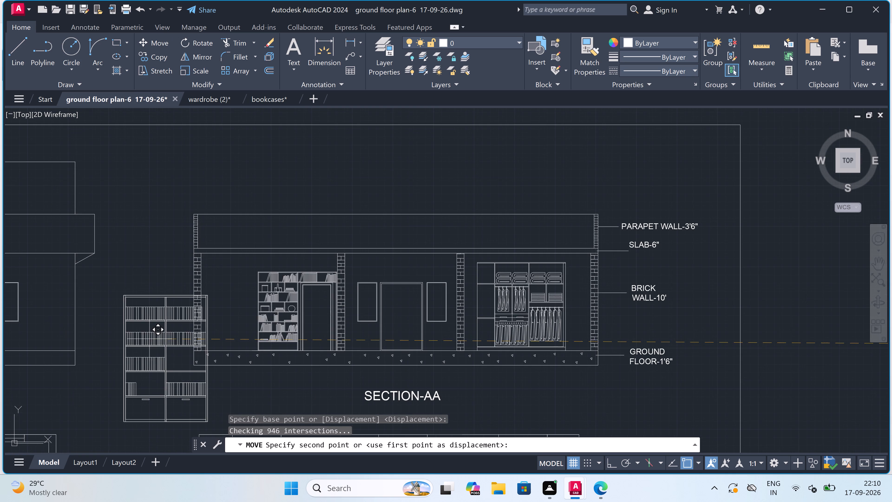
pyautogui.scroll(-2, 160, 323)
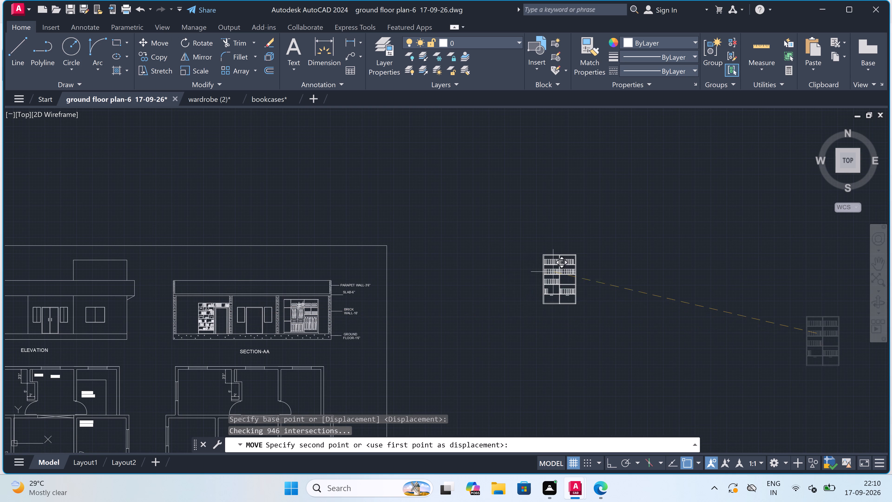
pyautogui.click(468, 328)
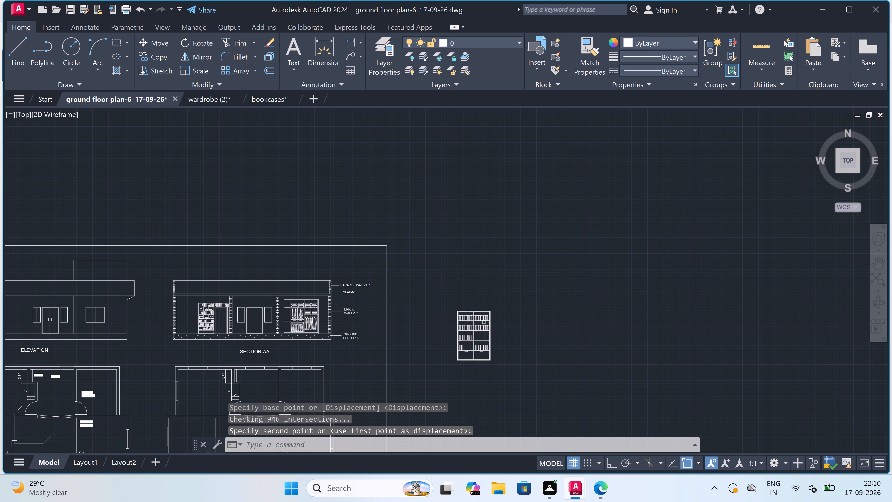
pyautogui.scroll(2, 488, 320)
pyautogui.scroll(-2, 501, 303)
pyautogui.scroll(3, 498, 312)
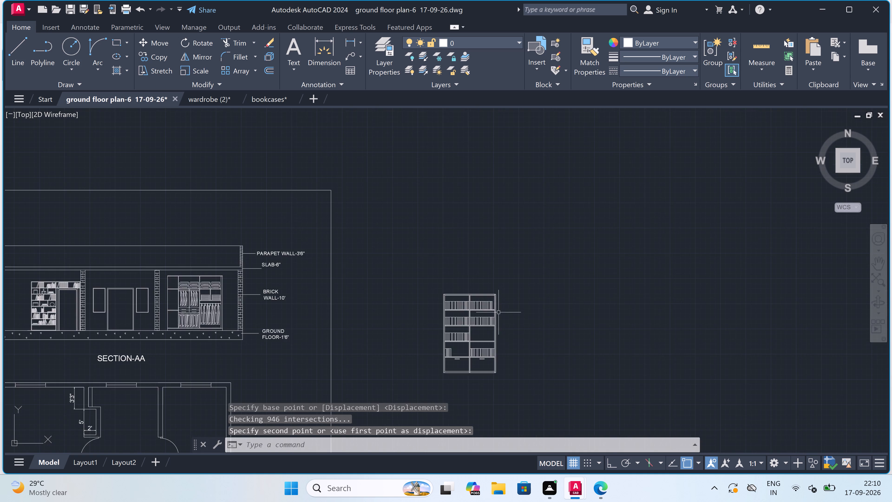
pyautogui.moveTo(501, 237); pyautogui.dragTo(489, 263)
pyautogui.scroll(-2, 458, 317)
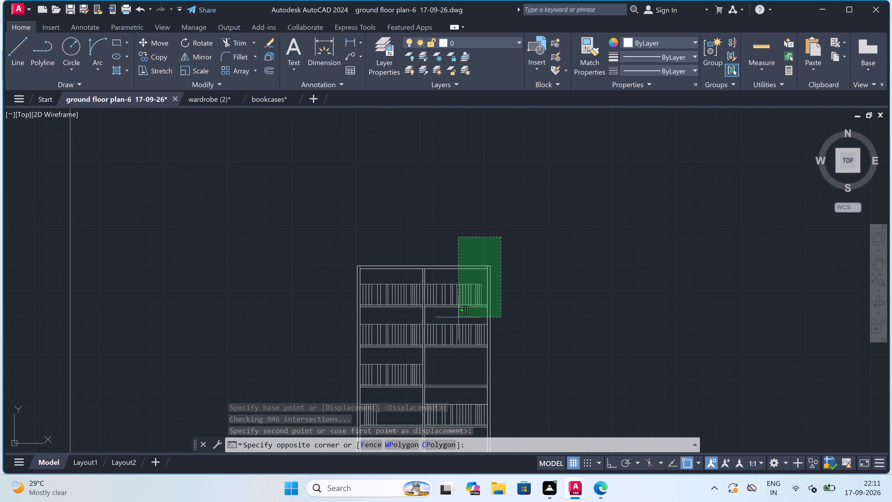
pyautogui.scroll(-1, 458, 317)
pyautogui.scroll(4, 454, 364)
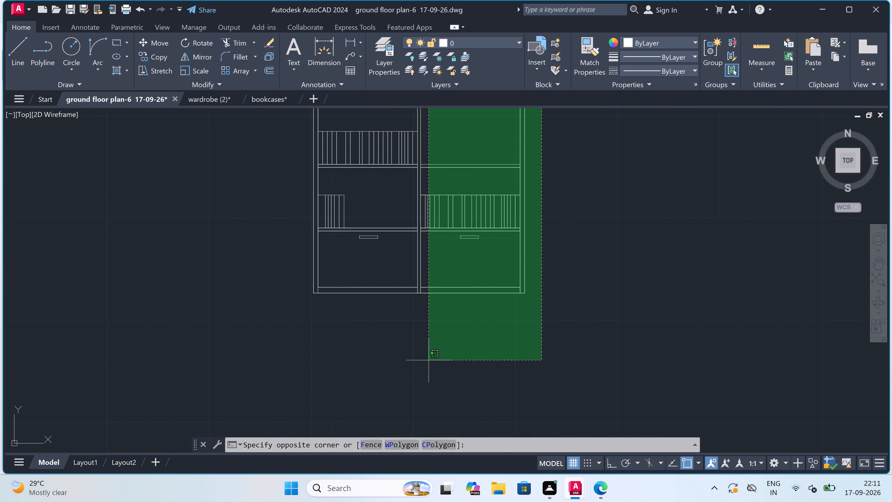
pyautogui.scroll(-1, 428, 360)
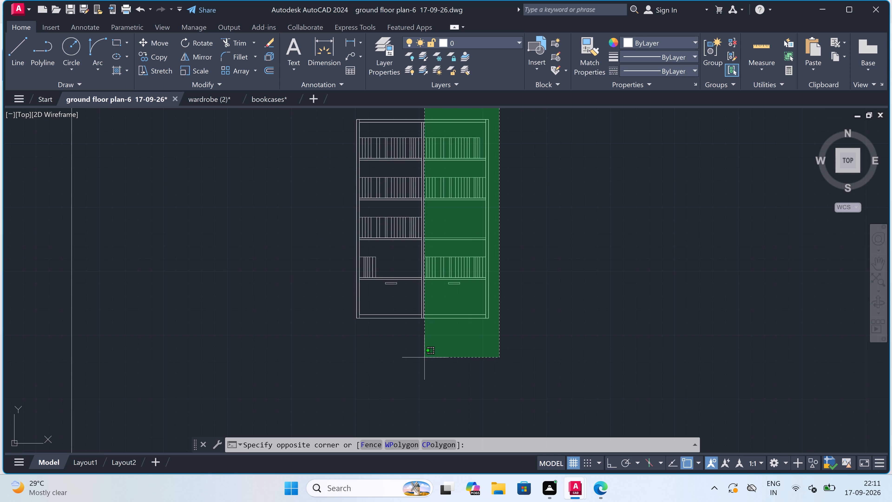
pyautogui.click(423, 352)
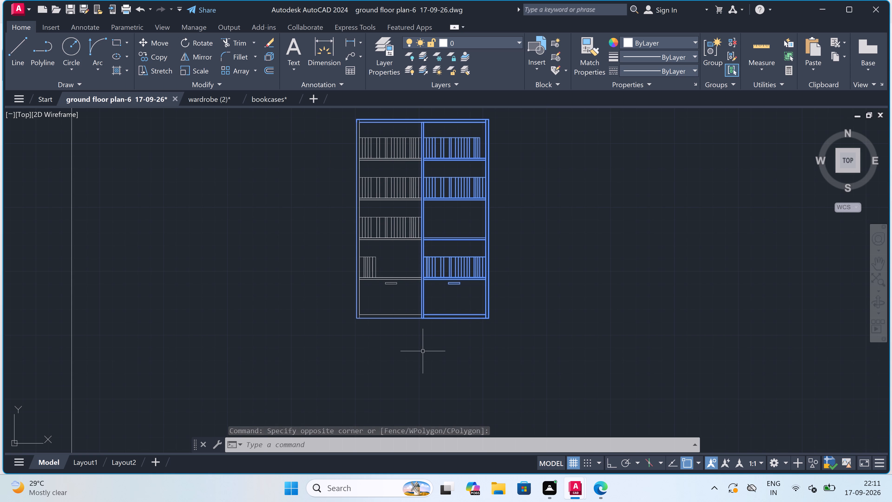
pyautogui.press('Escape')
# Delete the books, shelves and drawer handle inside the right-hand column of the reduced two-column bookcase.
pyautogui.scroll(-1, 423, 351)
pyautogui.scroll(1, 421, 339)
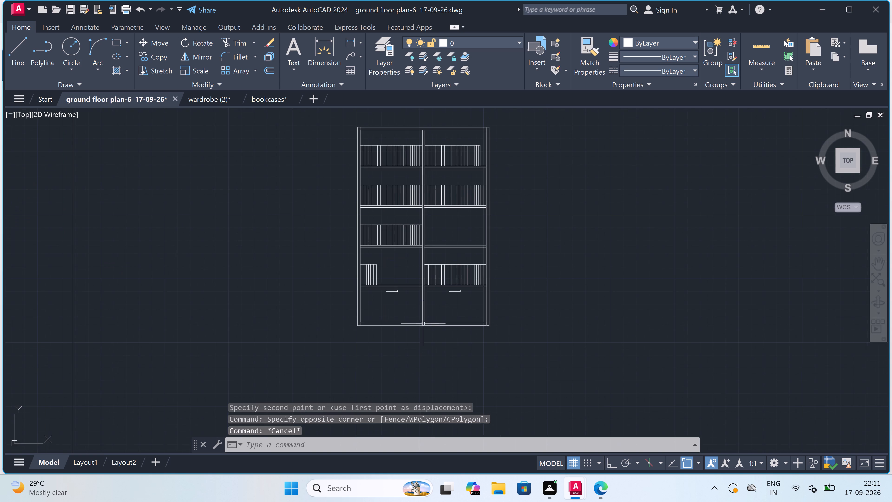
pyautogui.scroll(-1, 442, 272)
pyautogui.scroll(1, 447, 187)
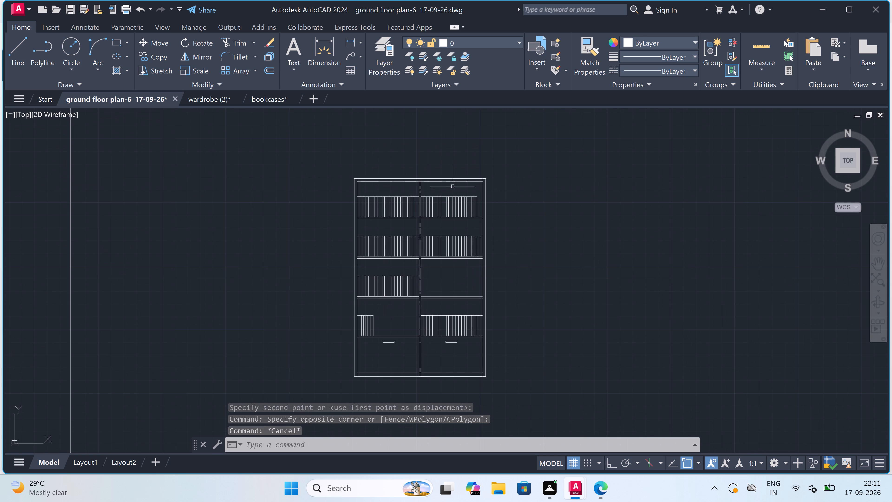
pyautogui.click(476, 185)
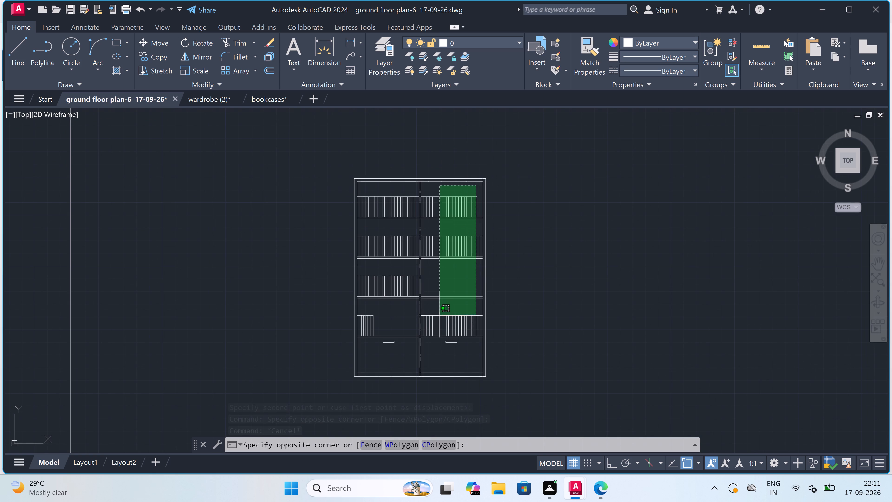
pyautogui.click(427, 370)
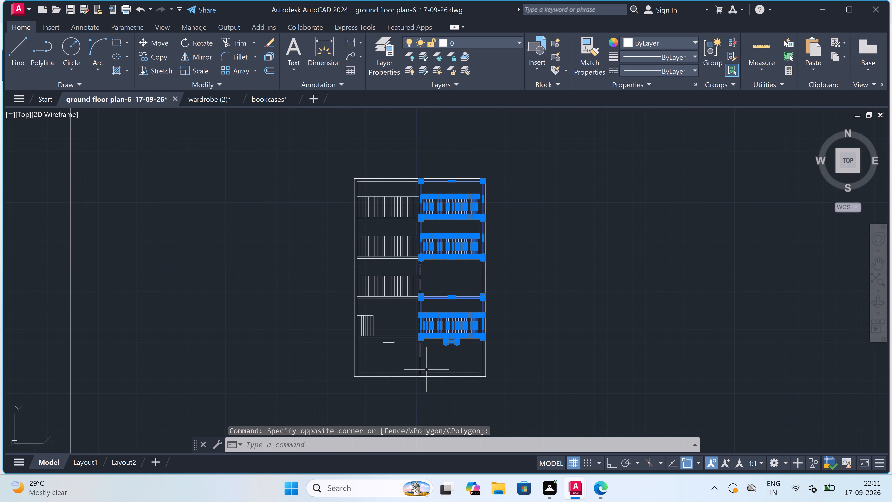
pyautogui.press('Delete')
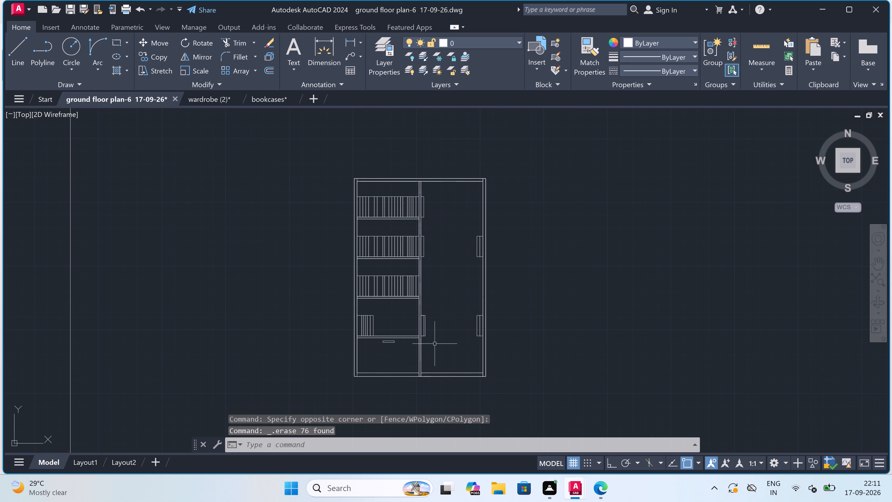
# Draw a short vertical line across the bookcase's top rail, continuing the right edge of the central divider to the outer top edge.
pyautogui.press('l')
pyautogui.press('space')
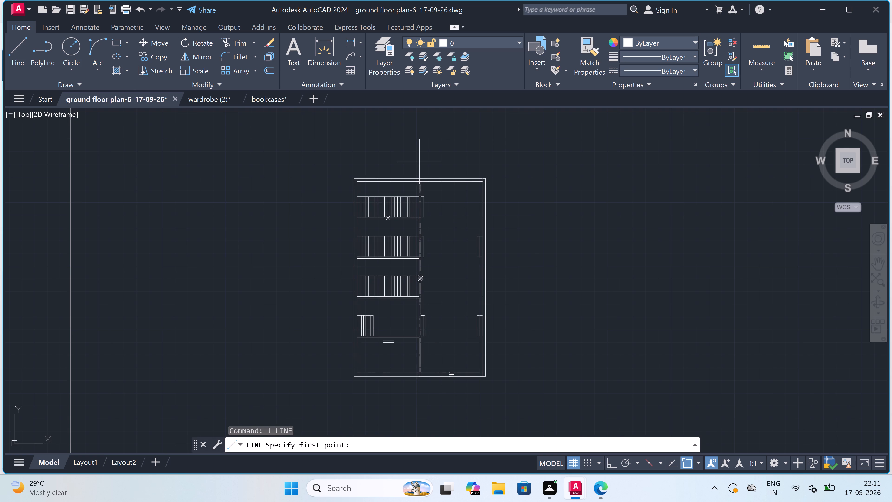
pyautogui.scroll(3, 419, 165)
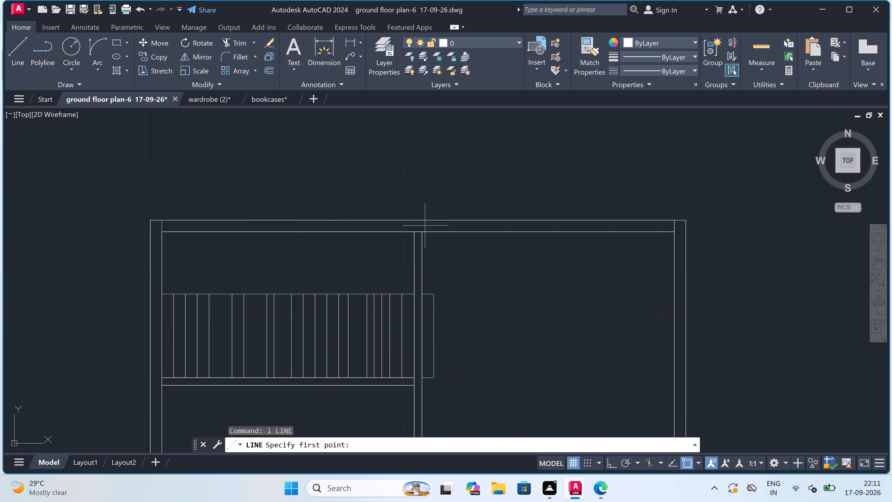
pyautogui.moveTo(422, 234); pyautogui.dragTo(424, 236)
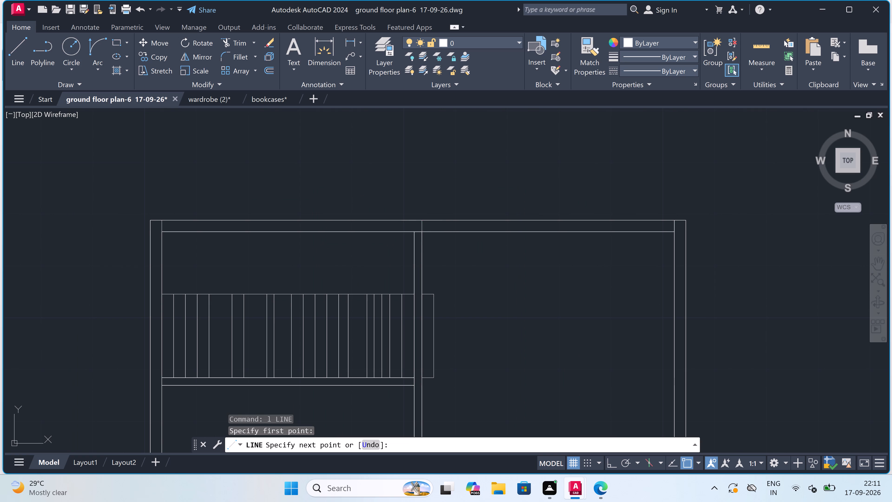
pyautogui.click(421, 224)
pyautogui.press('Escape')
# Trim the emptied right-hand column's top rail, outer side and bottom rail lines back from the bookcase's central divider.
pyautogui.scroll(-3, 420, 202)
pyautogui.write('tr')
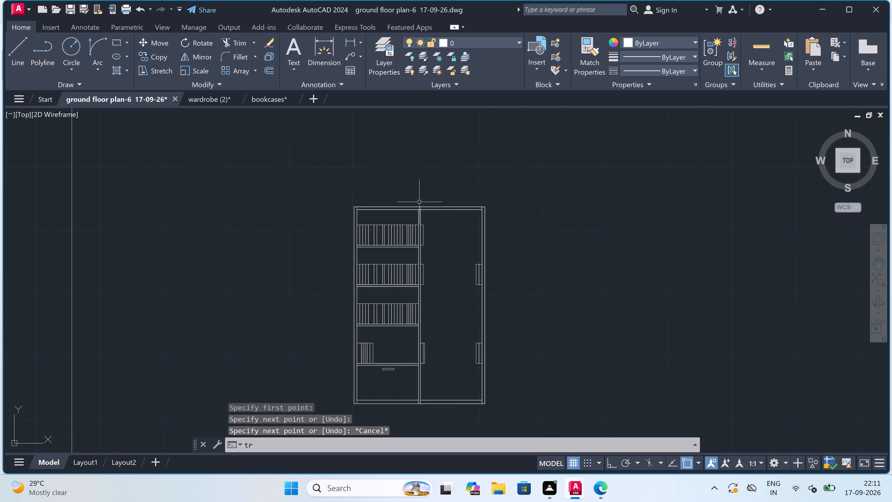
pyautogui.press('space')
pyautogui.click(431, 221)
pyautogui.click(441, 190)
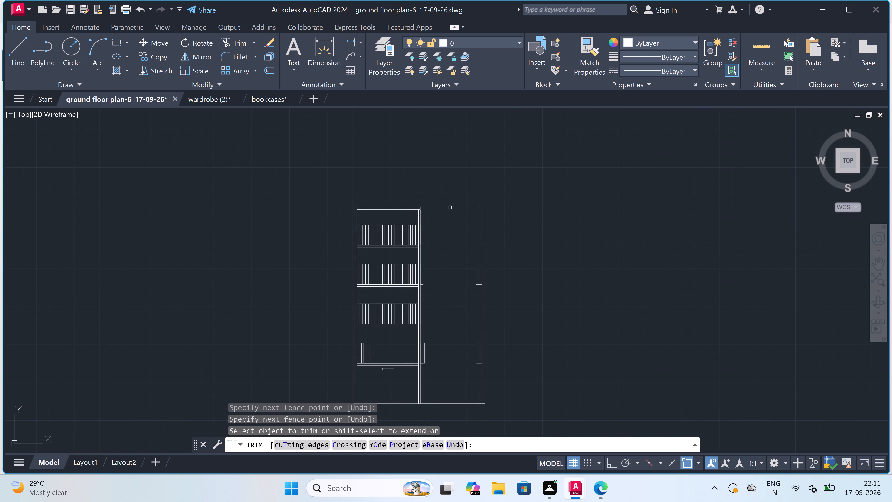
pyautogui.moveTo(450, 215); pyautogui.dragTo(454, 216)
pyautogui.click(515, 227)
pyautogui.moveTo(444, 286); pyautogui.dragTo(448, 285)
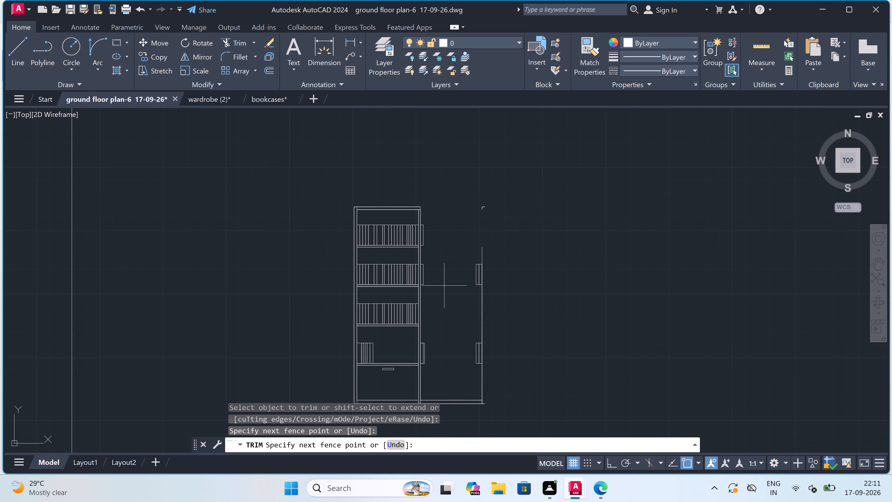
pyautogui.click(495, 263)
pyautogui.click(448, 331)
pyautogui.click(511, 358)
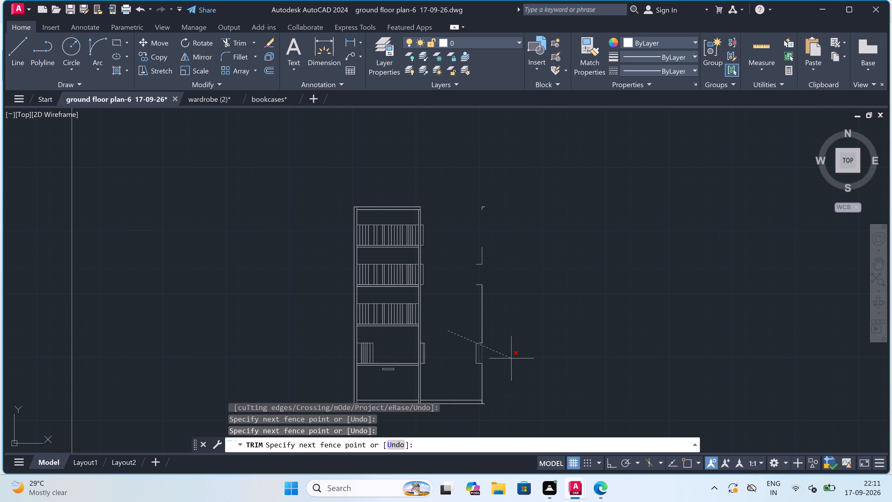
pyautogui.scroll(-3, 509, 356)
pyautogui.scroll(4, 492, 376)
pyautogui.moveTo(491, 375); pyautogui.dragTo(492, 373)
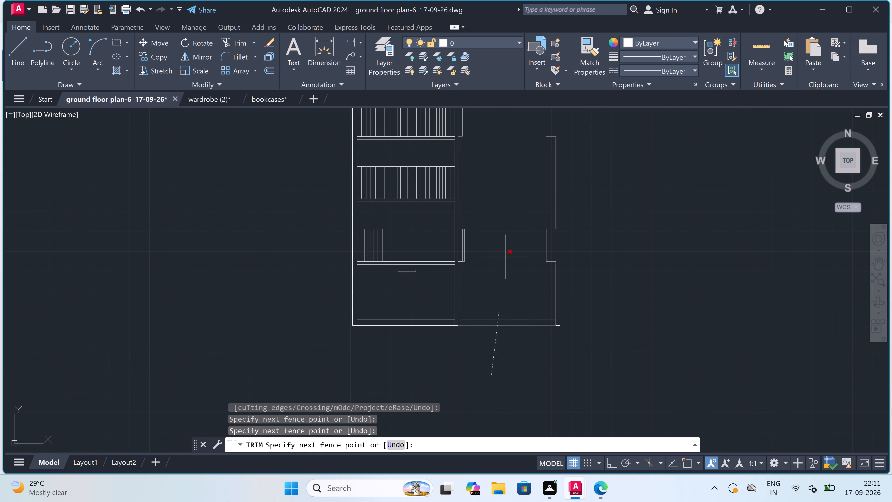
pyautogui.click(507, 257)
# Trim the leftover book outlines projecting past the divider at the lowest book shelf.
pyautogui.scroll(3, 460, 227)
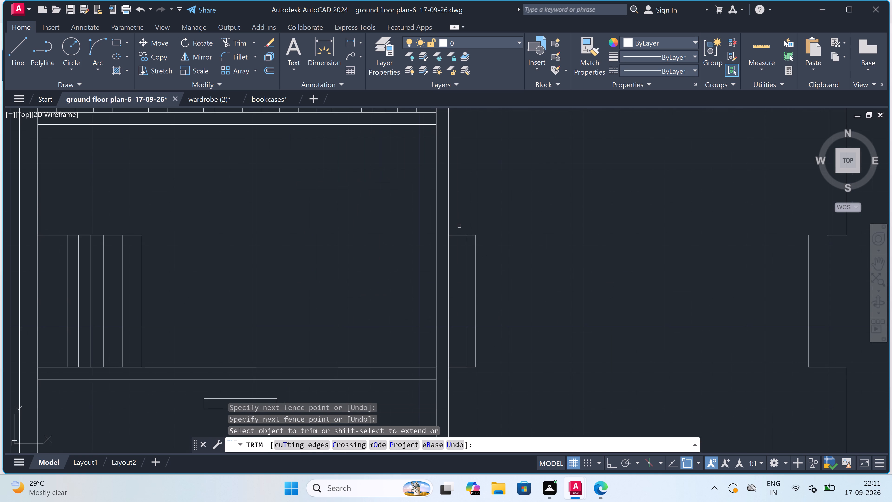
pyautogui.click(459, 226)
pyautogui.doubleClick(456, 387)
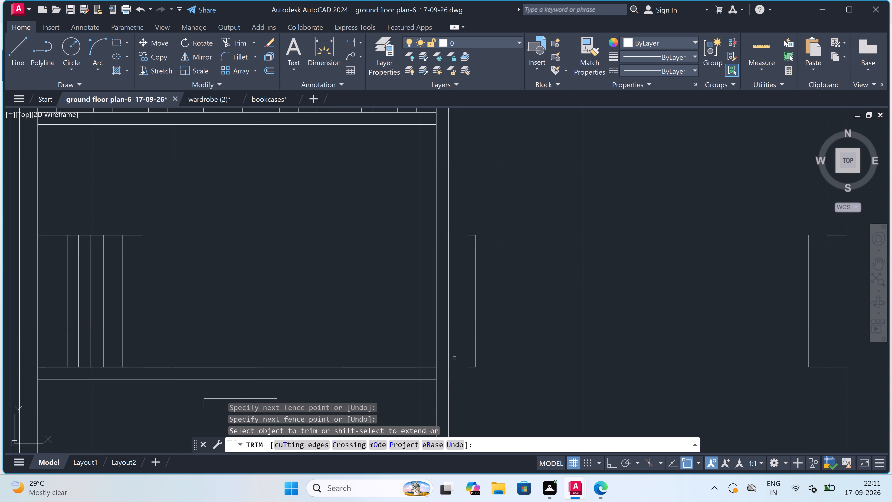
pyautogui.click(459, 334)
pyautogui.click(462, 332)
pyautogui.click(521, 271)
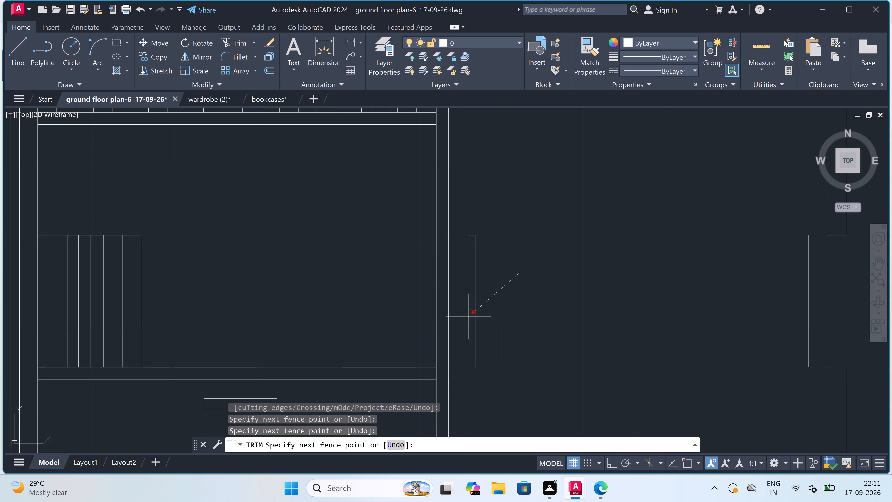
pyautogui.click(460, 320)
# Trim the leftover book outlines projecting past the divider at the two upper shelves.
pyautogui.scroll(-3, 461, 319)
pyautogui.scroll(-2, 460, 198)
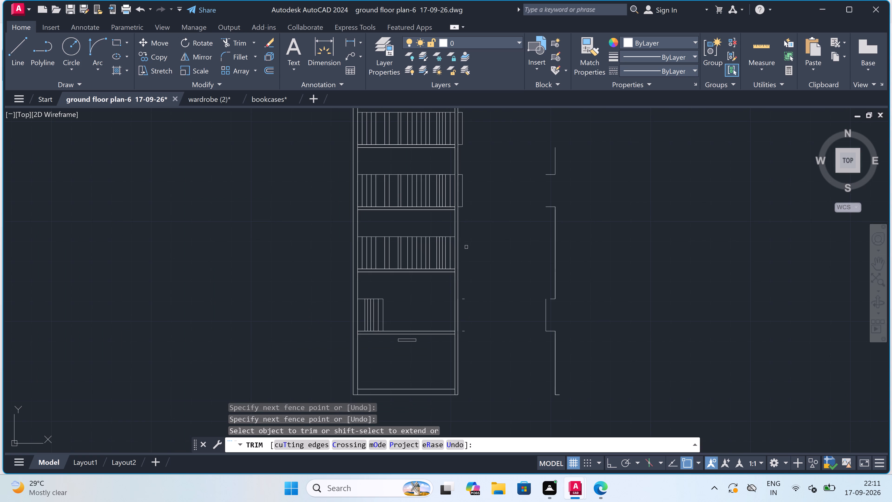
pyautogui.scroll(3, 456, 161)
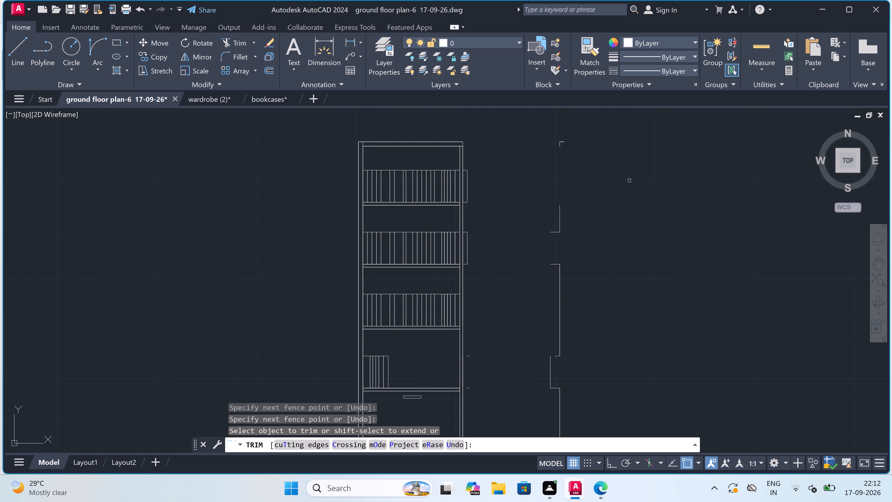
pyautogui.scroll(2, 461, 182)
pyautogui.scroll(-1, 465, 170)
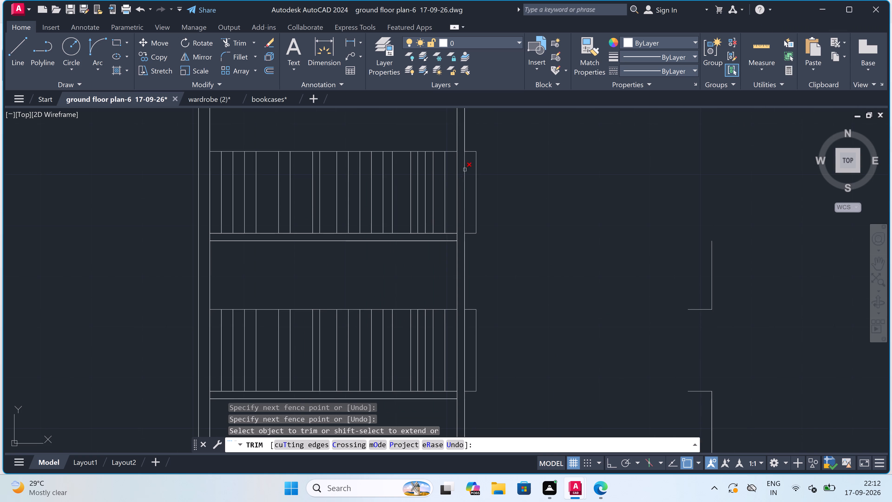
pyautogui.scroll(2, 465, 158)
pyautogui.click(470, 150)
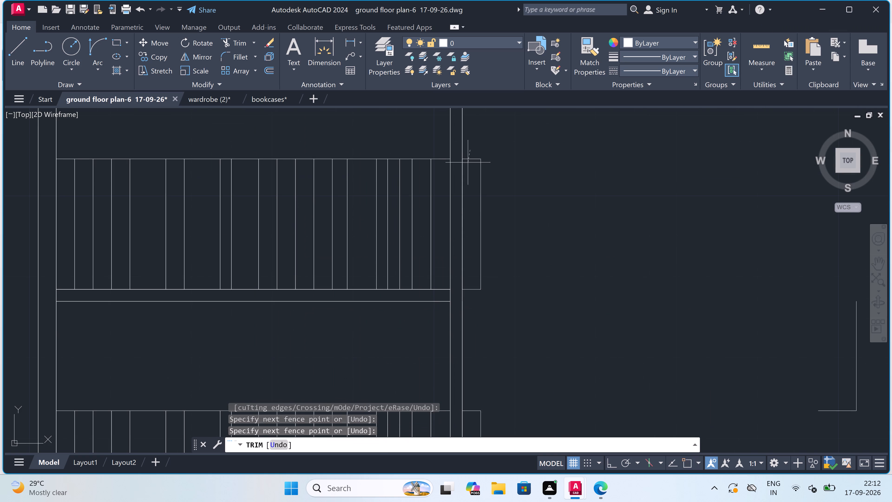
pyautogui.click(471, 294)
pyautogui.click(472, 256)
pyautogui.click(506, 236)
pyautogui.scroll(-3, 506, 236)
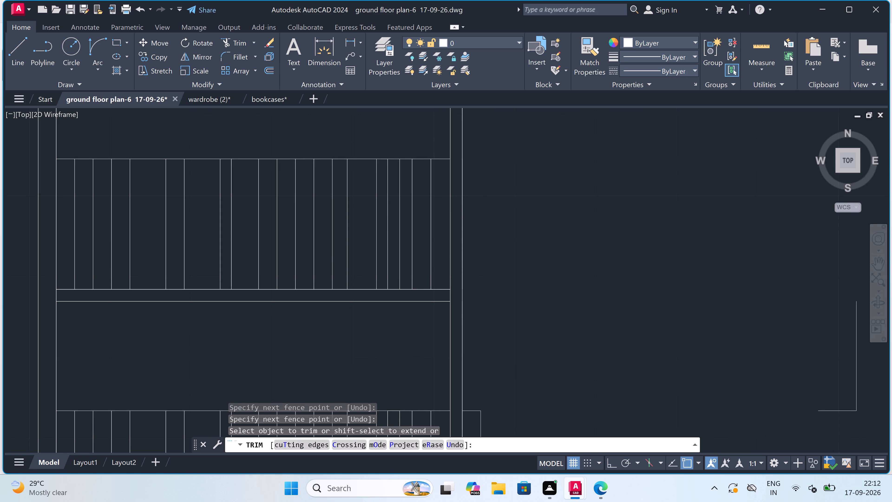
pyautogui.scroll(-1, 506, 236)
pyautogui.scroll(4, 505, 274)
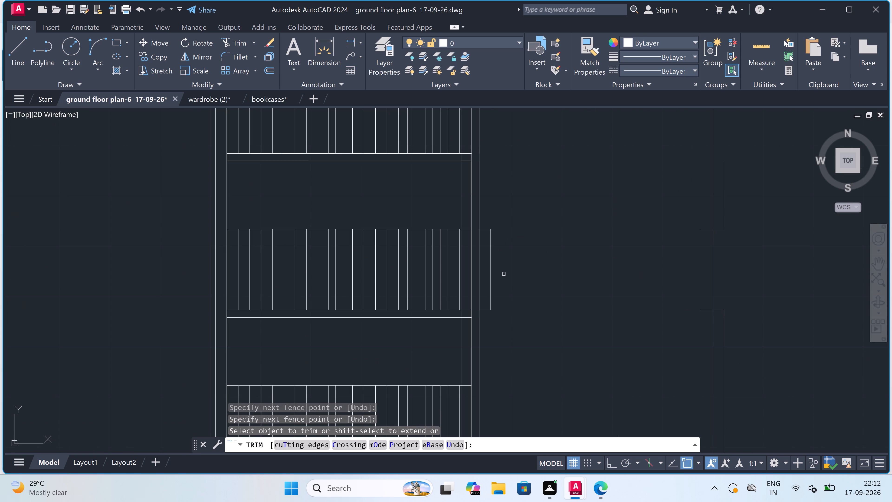
pyautogui.click(484, 313)
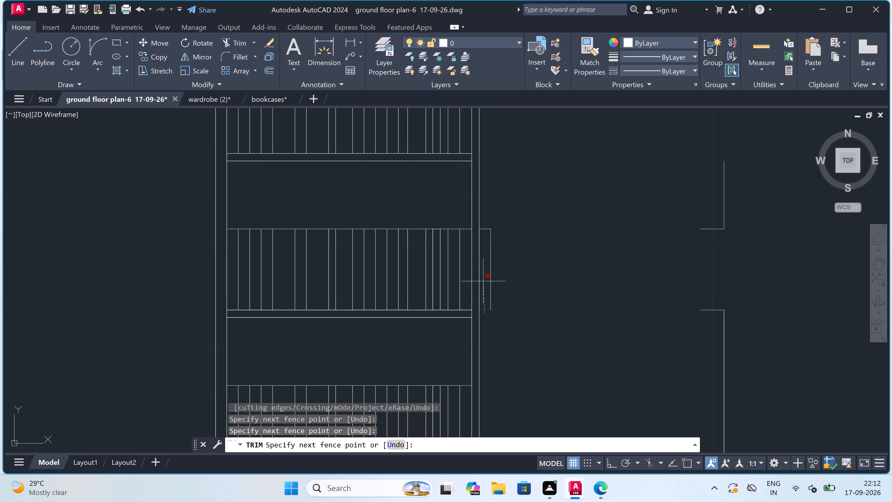
pyautogui.click(486, 219)
pyautogui.moveTo(488, 267); pyautogui.dragTo(491, 268)
pyautogui.click(519, 259)
pyautogui.scroll(-4, 518, 259)
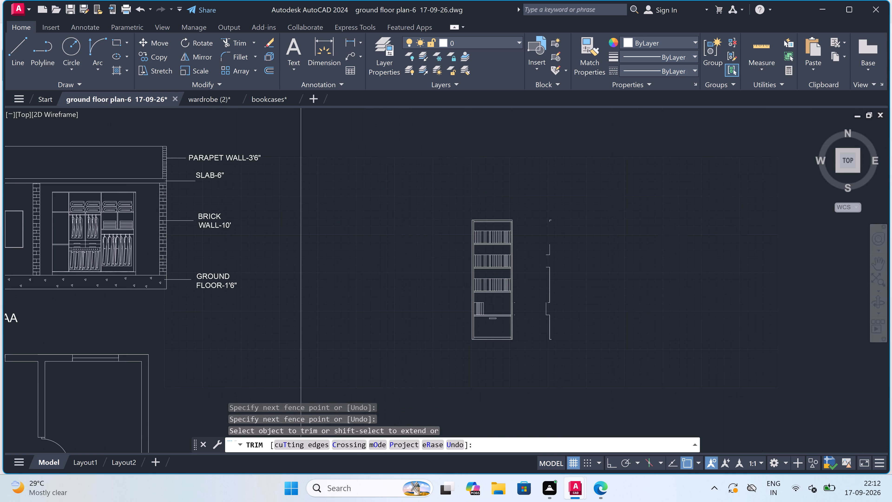
pyautogui.press('Escape')
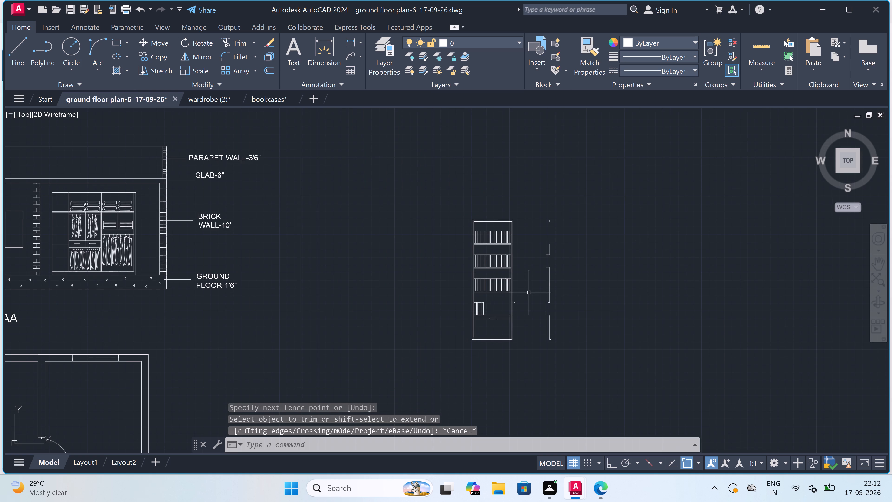
# Delete the remaining line fragments of the removed column beside the single-column bookcase.
pyautogui.moveTo(573, 206); pyautogui.dragTo(571, 212)
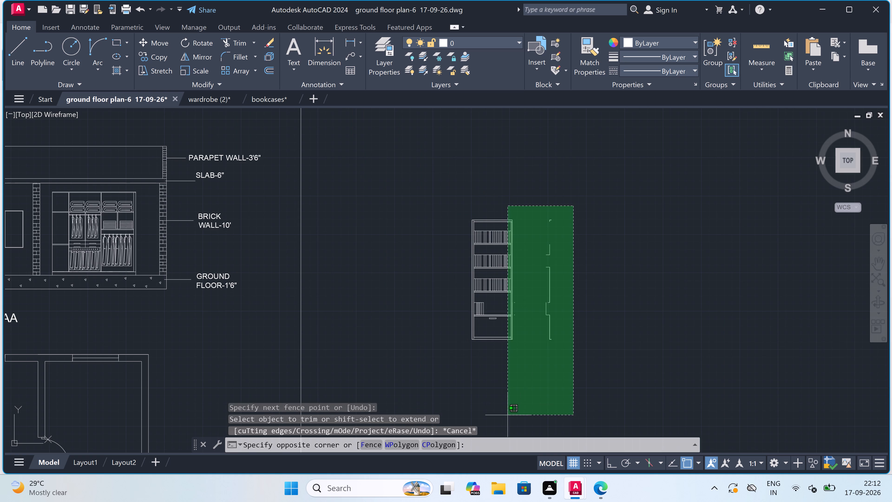
pyautogui.scroll(1, 514, 410)
pyautogui.click(514, 409)
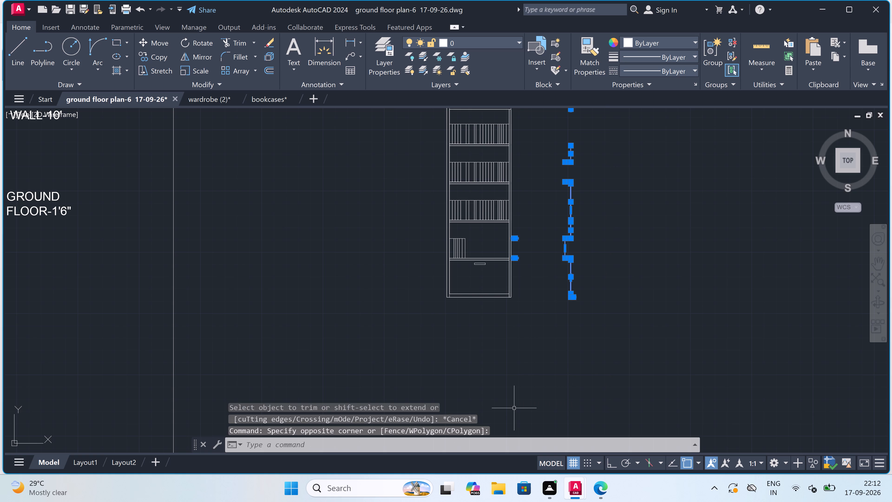
pyautogui.press('Delete')
pyautogui.scroll(-2, 511, 406)
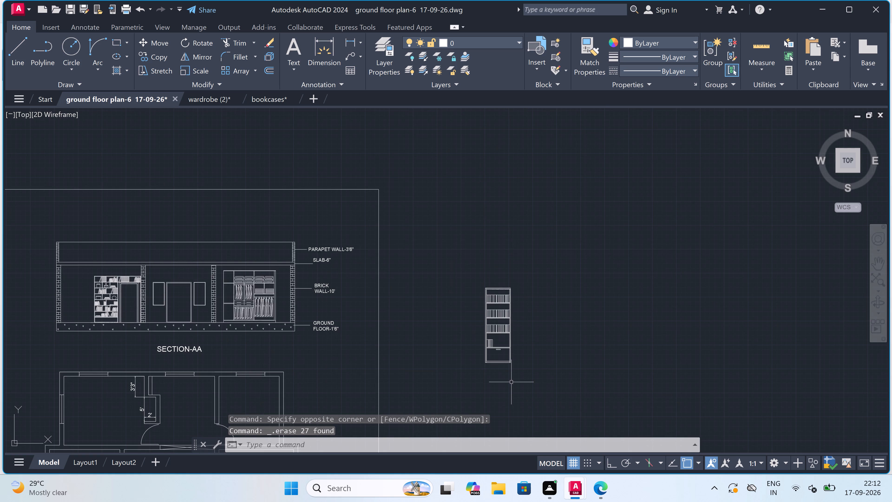
# Scale the whole single-column bookcase beside the sheet down by eye to roughly two-thirds of its size.
pyautogui.scroll(1, 542, 278)
pyautogui.scroll(-1, 541, 276)
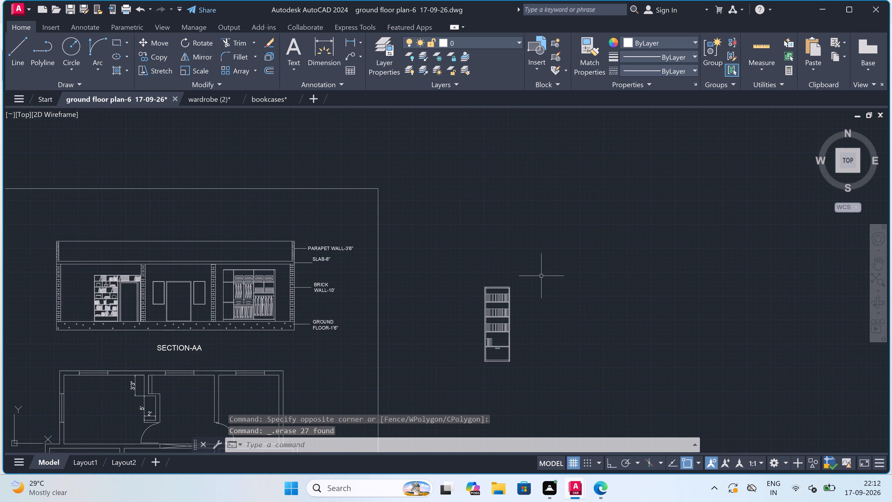
pyautogui.scroll(2, 891, 501)
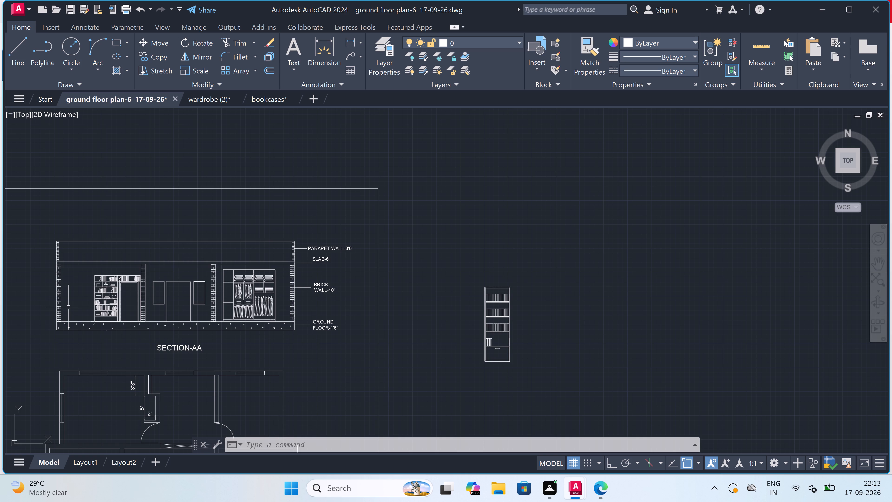
pyautogui.scroll(-1, 500, 270)
pyautogui.click(525, 270)
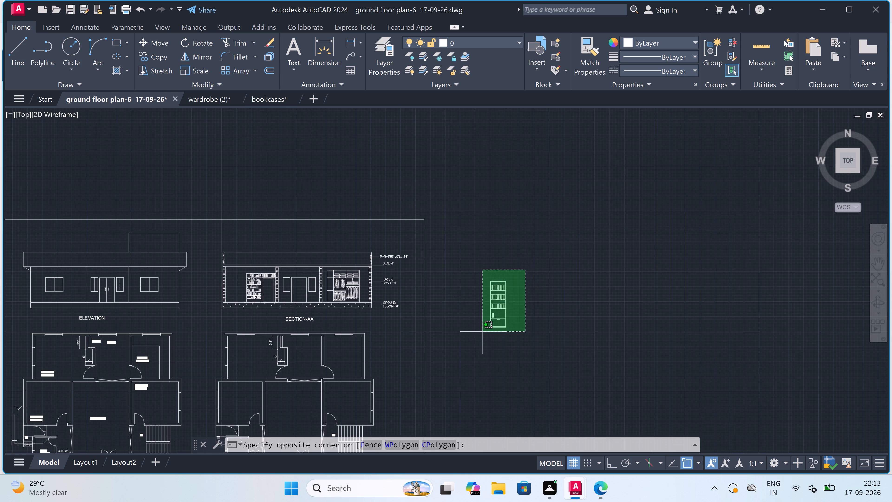
pyautogui.click(481, 334)
pyautogui.click(193, 70)
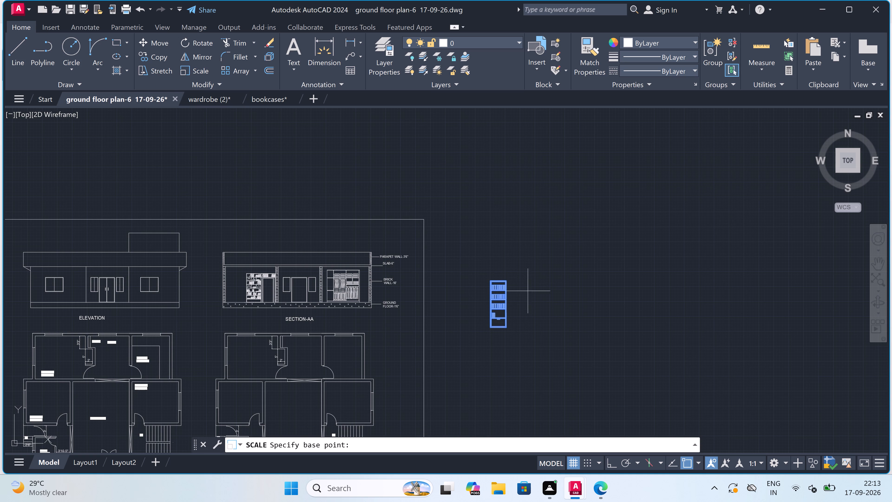
pyautogui.scroll(1, 509, 300)
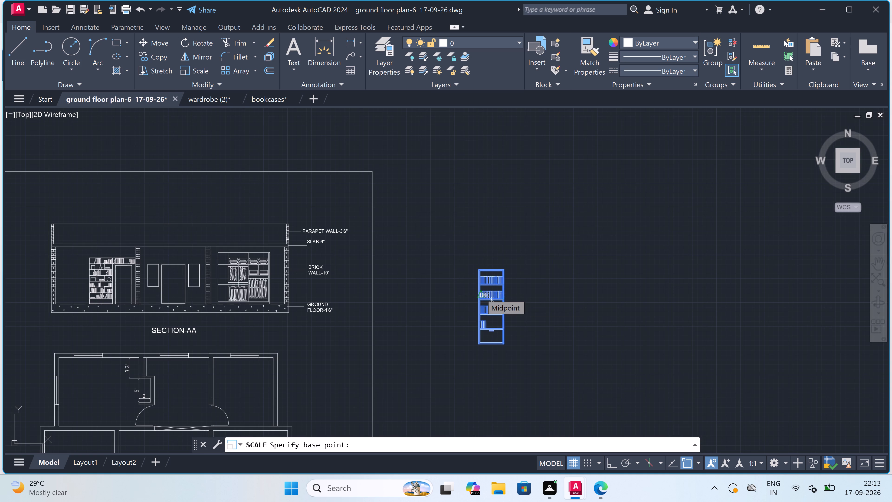
pyautogui.scroll(1, 481, 294)
pyautogui.click(481, 294)
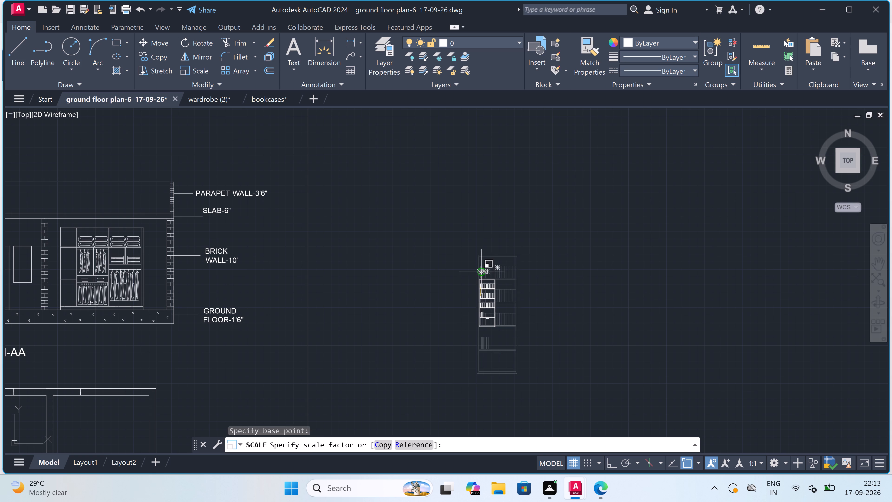
pyautogui.click(484, 257)
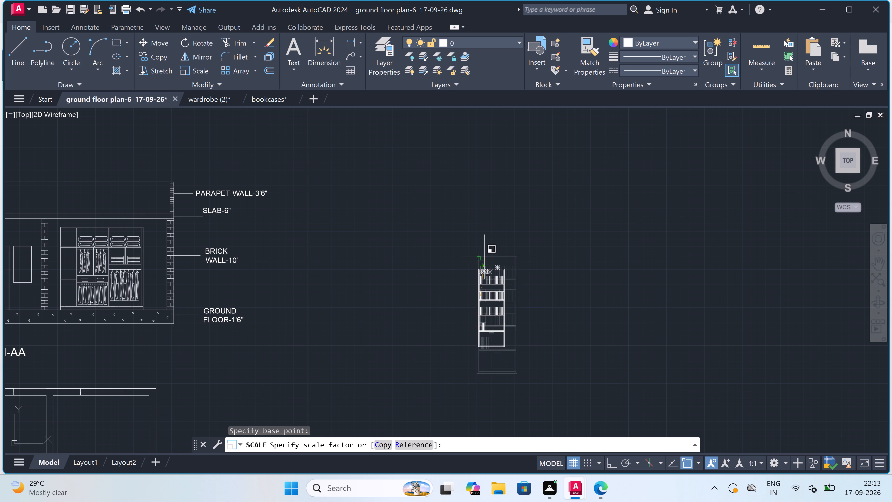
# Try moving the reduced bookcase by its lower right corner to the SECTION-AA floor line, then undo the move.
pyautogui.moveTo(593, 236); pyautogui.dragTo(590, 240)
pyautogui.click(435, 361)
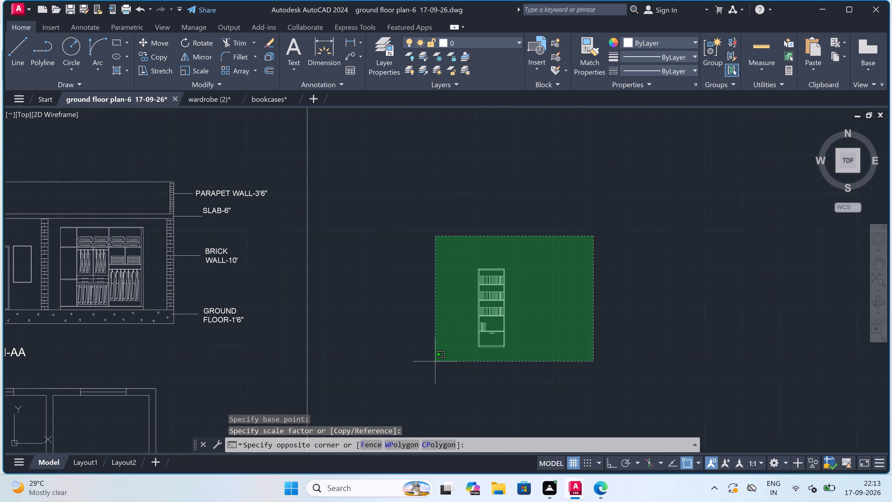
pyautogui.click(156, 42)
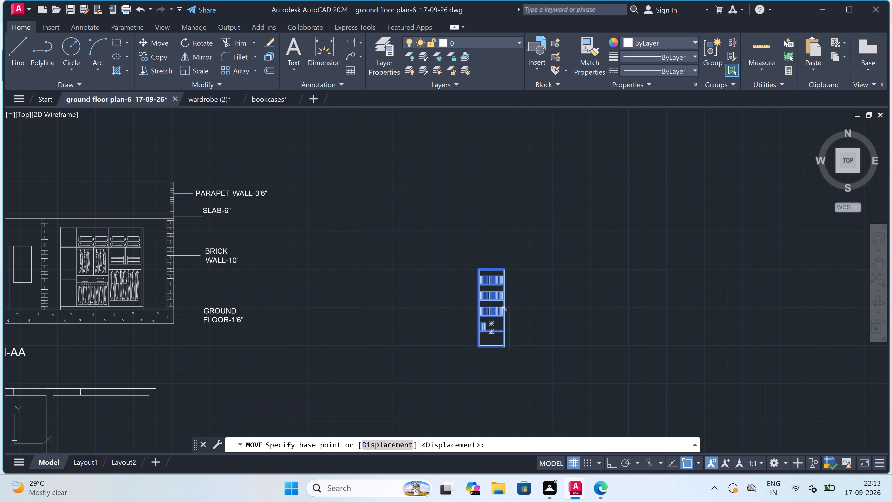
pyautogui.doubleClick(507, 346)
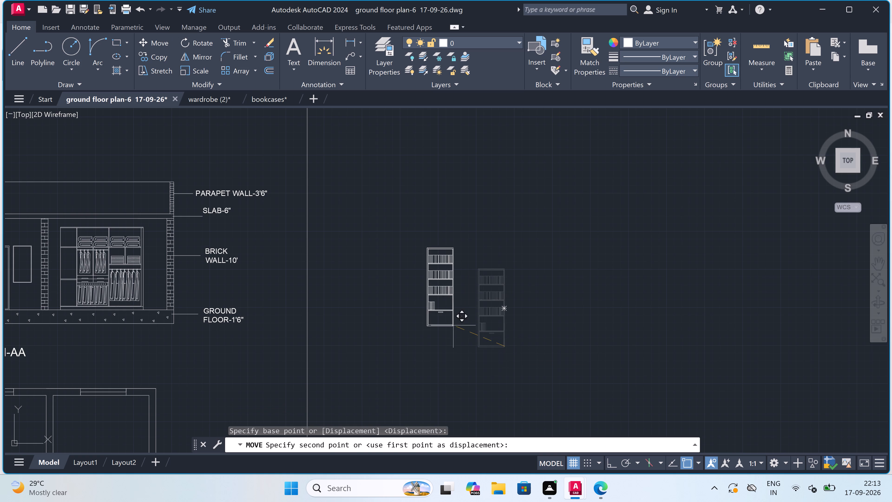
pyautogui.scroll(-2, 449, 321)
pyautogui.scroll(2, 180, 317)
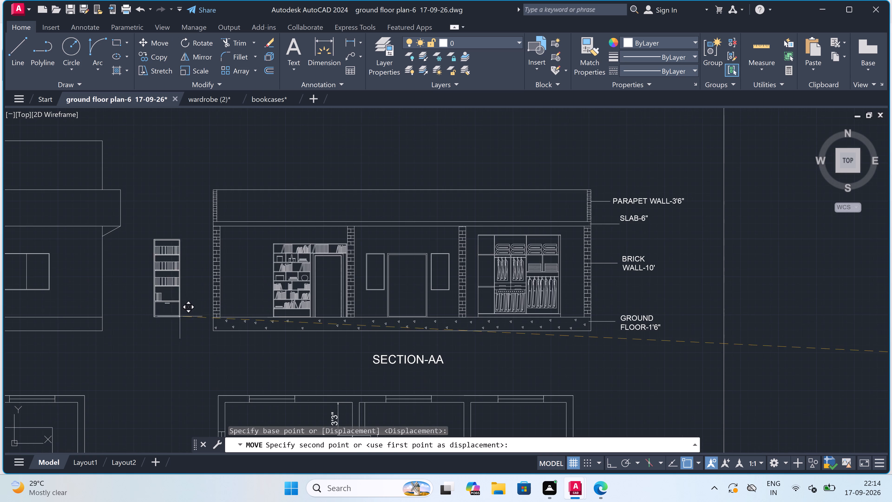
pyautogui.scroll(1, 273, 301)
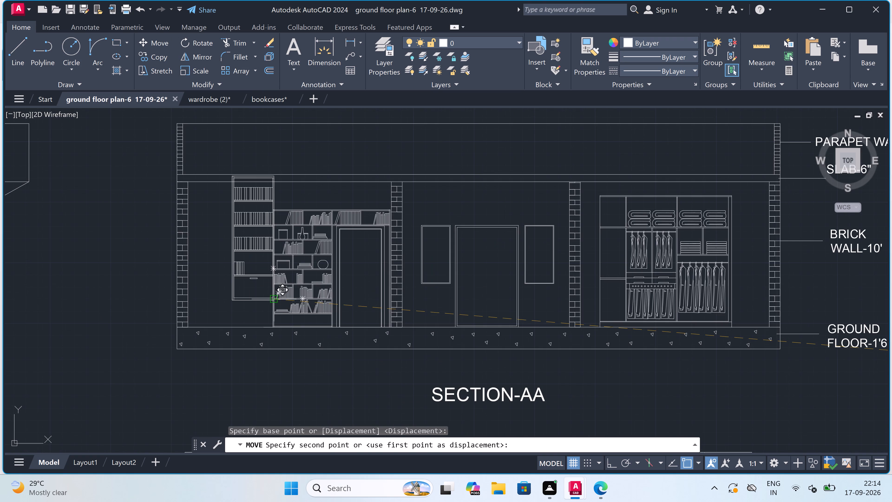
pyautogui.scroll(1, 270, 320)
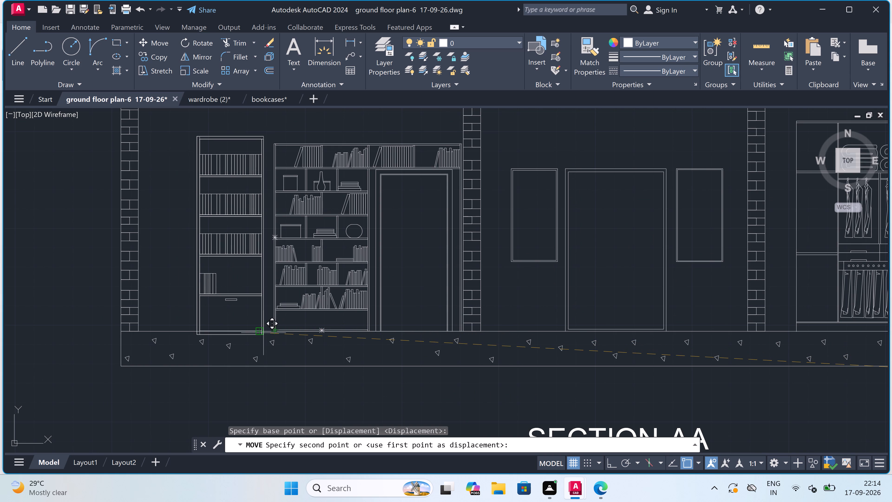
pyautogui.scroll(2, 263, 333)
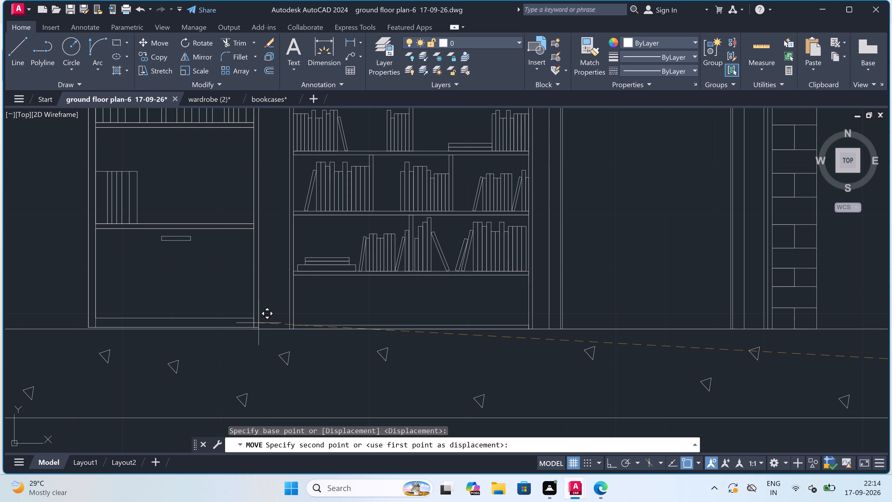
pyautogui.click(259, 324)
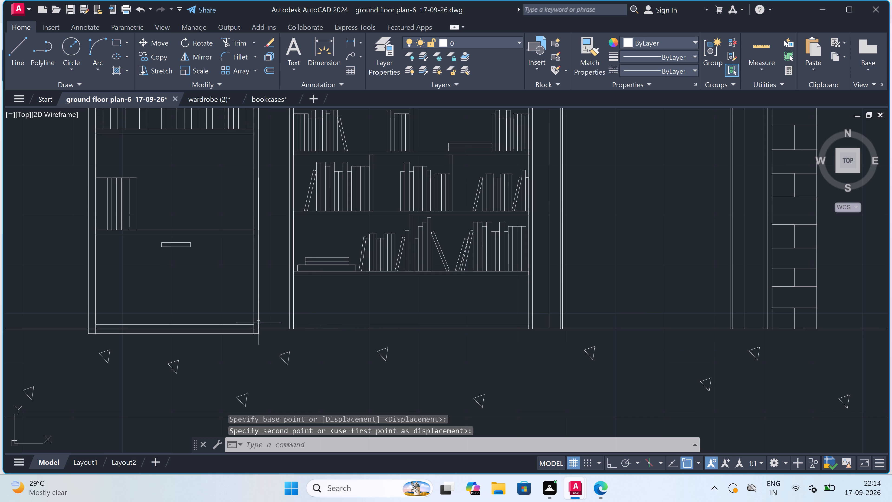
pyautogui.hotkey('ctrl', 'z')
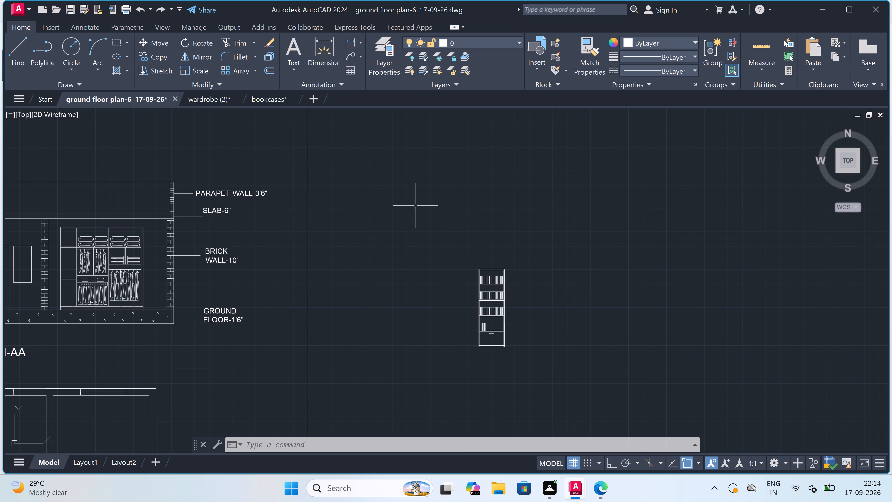
# Move the reduced bookcase by its lower right corner onto SECTION-AA's floor line, between the left brick wall and the existing bookcase.
pyautogui.scroll(-1, 455, 218)
pyautogui.scroll(1, 490, 227)
pyautogui.doubleClick(502, 239)
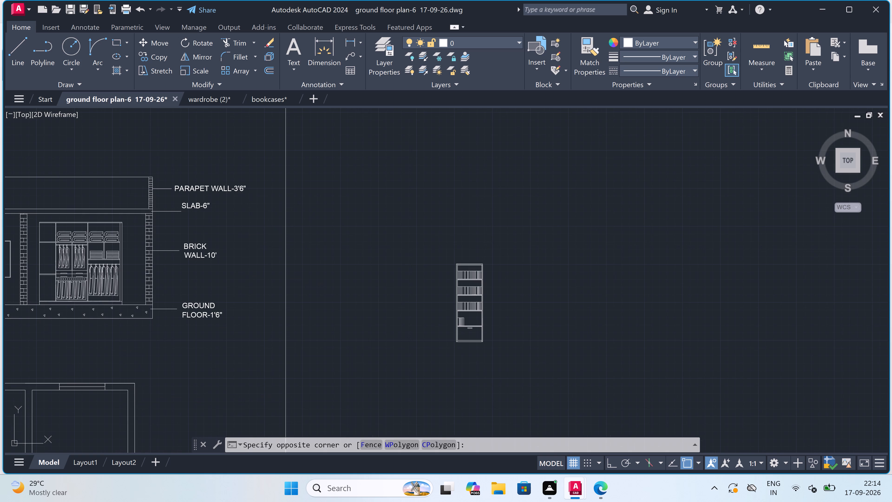
pyautogui.click(448, 355)
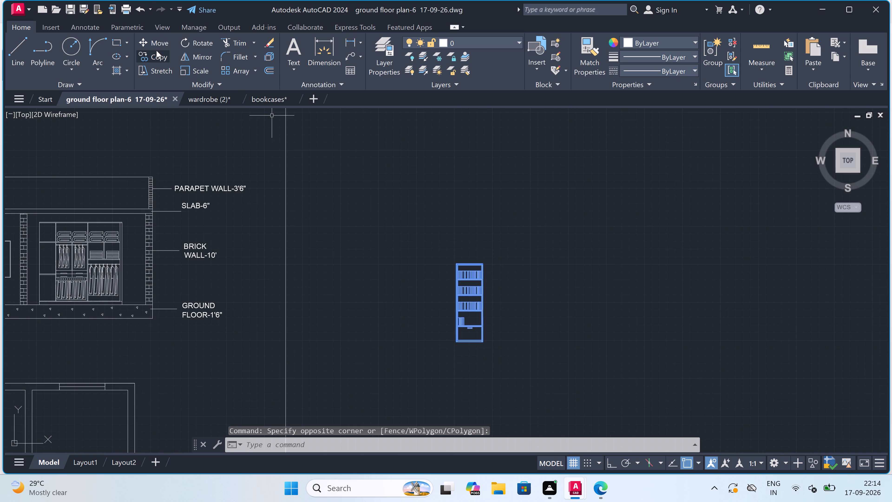
pyautogui.click(153, 42)
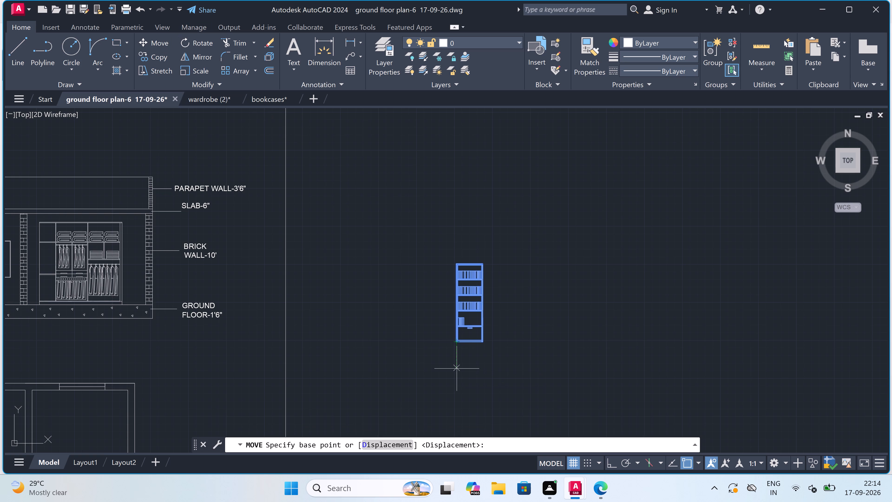
pyautogui.moveTo(483, 341); pyautogui.dragTo(454, 350)
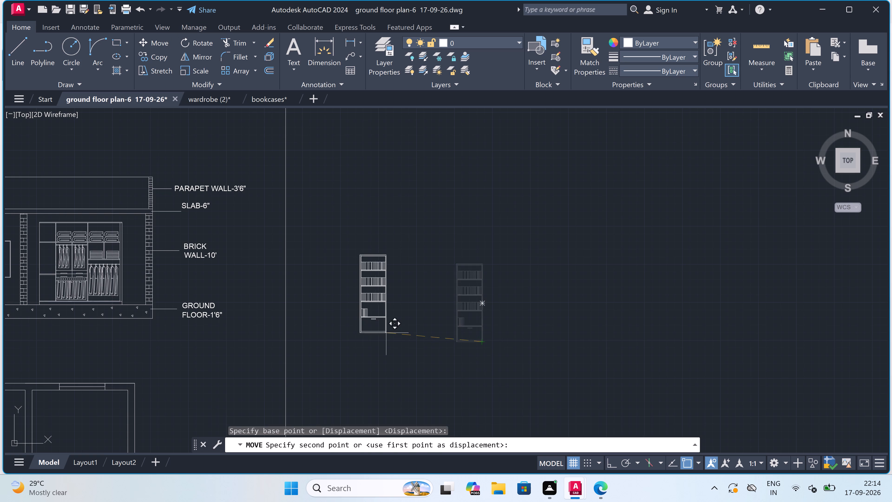
pyautogui.scroll(-2, 378, 321)
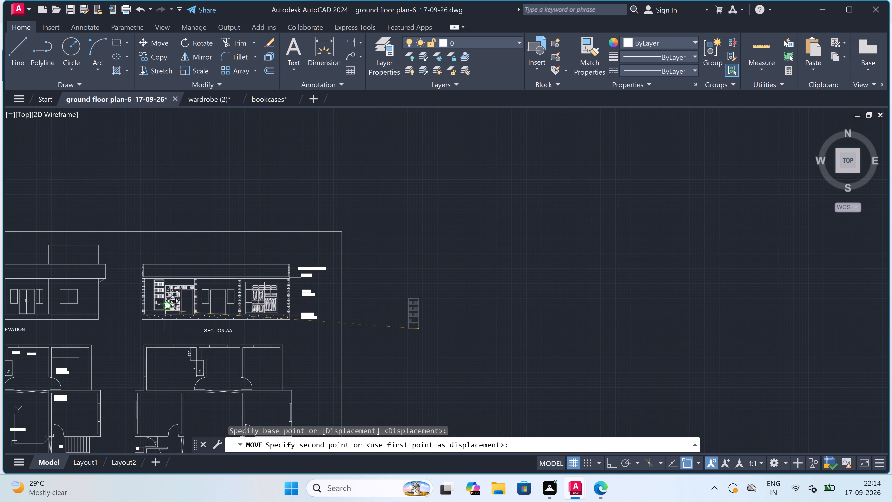
pyautogui.scroll(3, 102, 311)
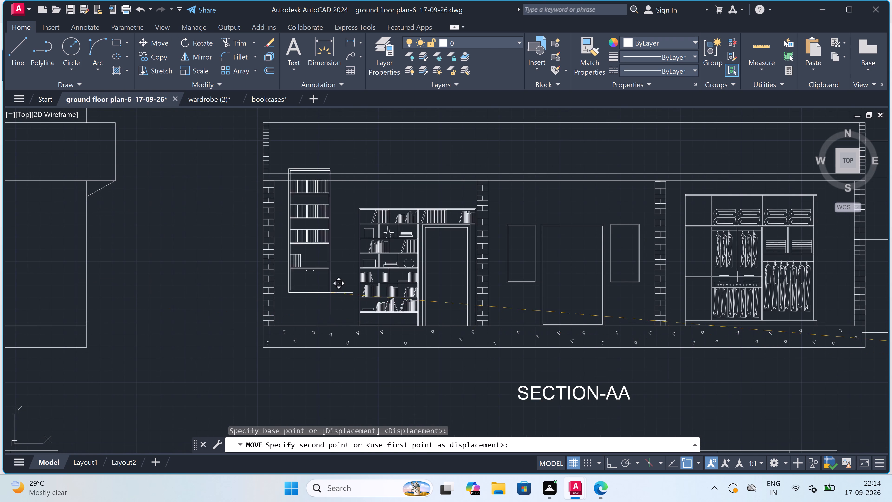
pyautogui.scroll(2, 370, 307)
pyautogui.scroll(-1, 370, 331)
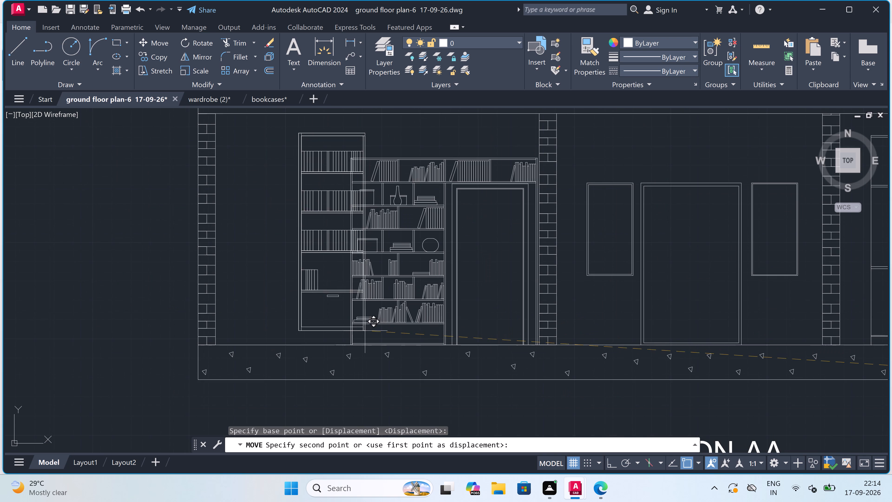
pyautogui.scroll(1, 337, 320)
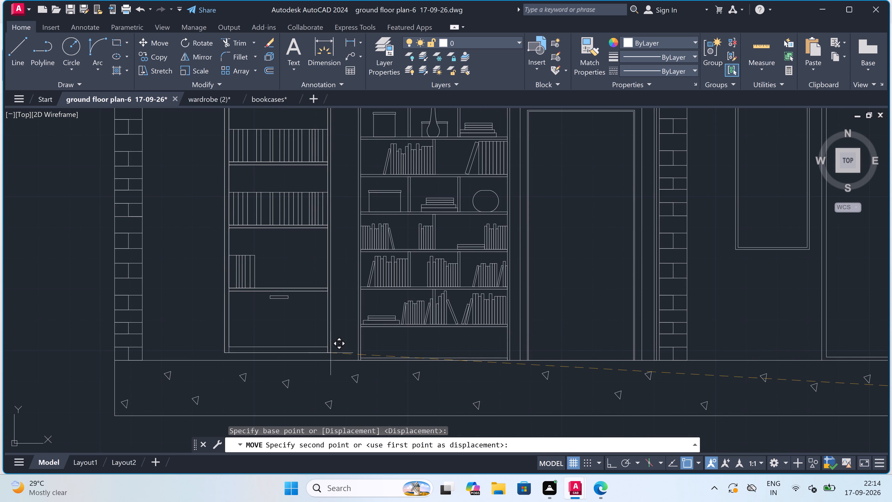
pyautogui.scroll(3, 329, 358)
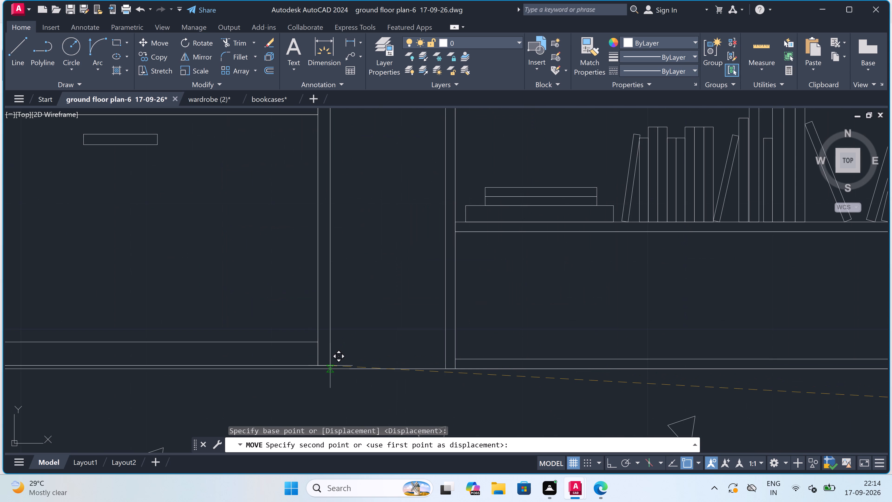
pyautogui.click(331, 366)
# Trim away the upright and slanted book lines and the divider in the bookcase compartment above the door, using a fence across them.
pyautogui.scroll(-3, 340, 350)
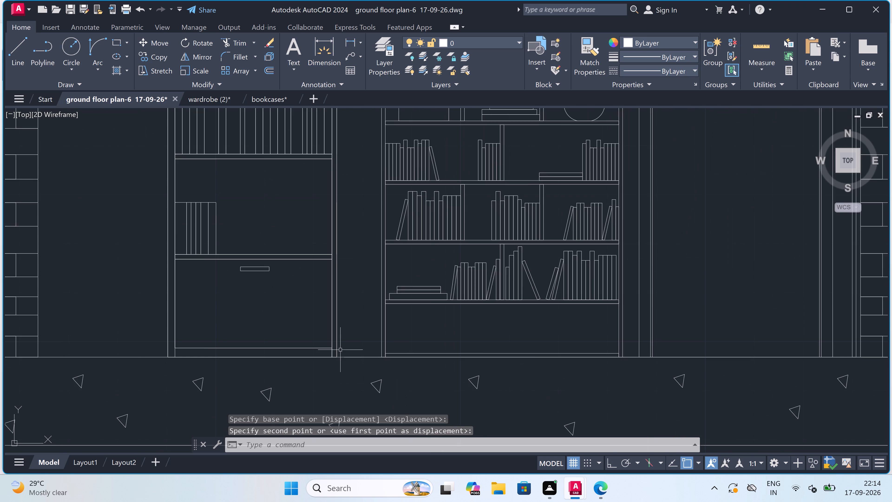
pyautogui.scroll(-3, 340, 346)
pyautogui.scroll(1, 338, 331)
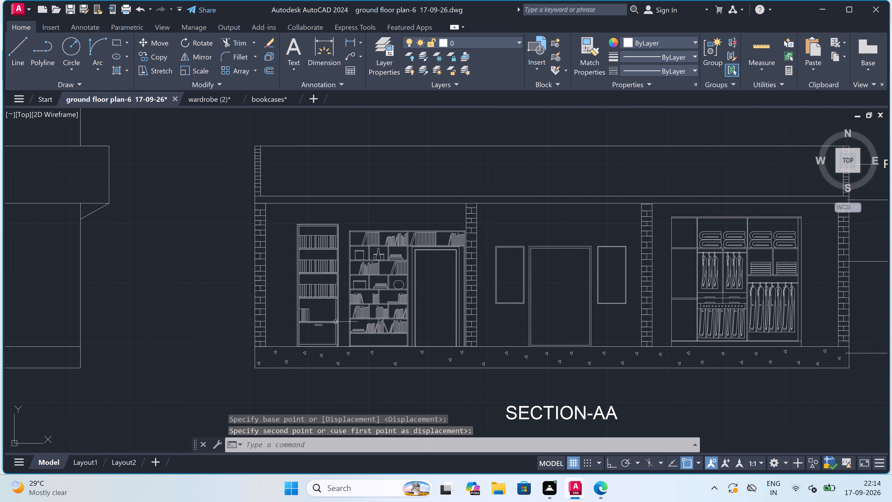
pyautogui.scroll(-2, 331, 277)
pyautogui.scroll(3, 350, 265)
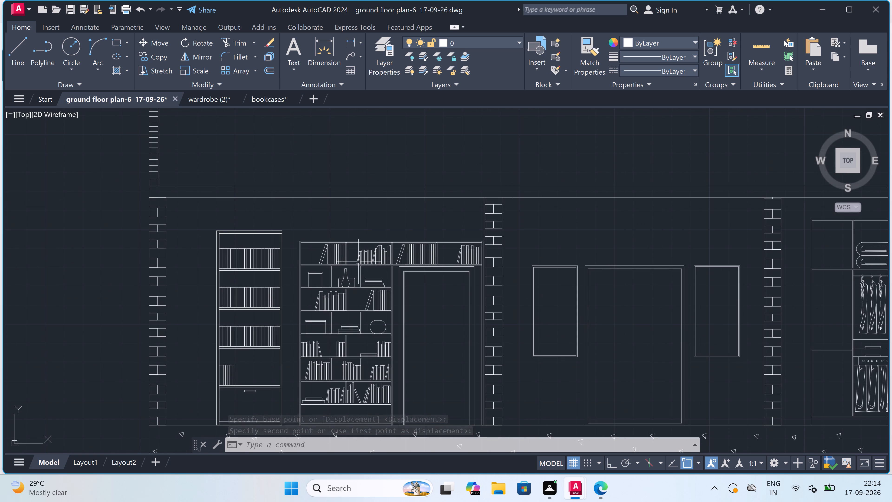
pyautogui.scroll(4, 433, 236)
pyautogui.scroll(-1, 433, 236)
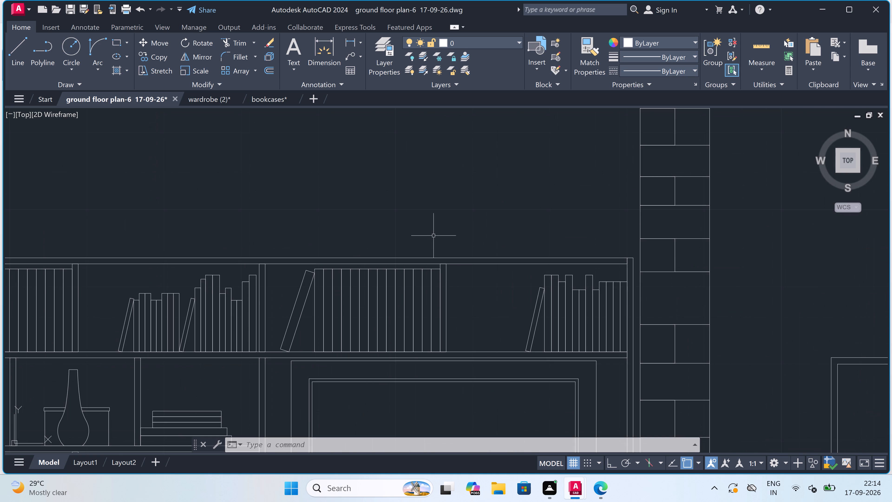
pyautogui.write('tr')
pyautogui.press('space')
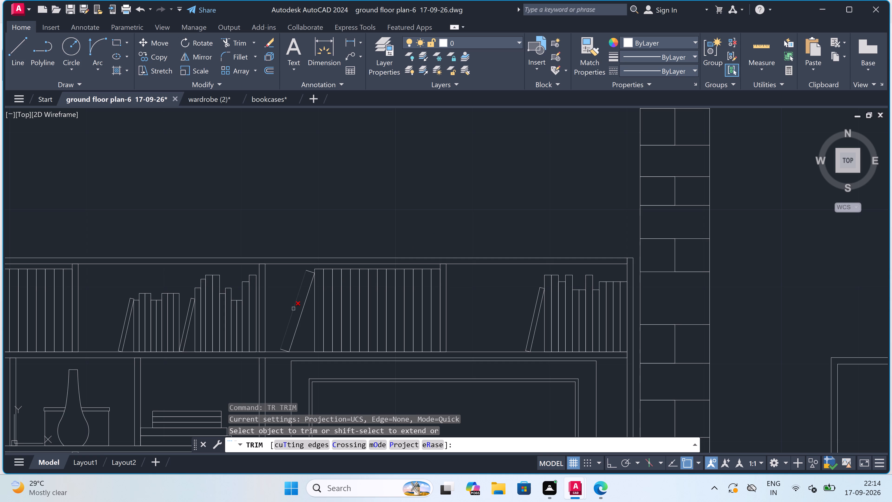
pyautogui.click(295, 294)
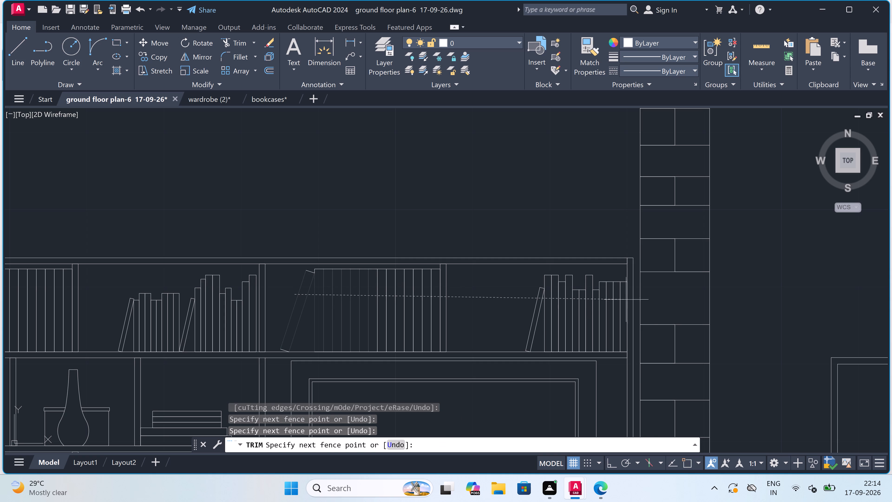
pyautogui.scroll(1, 616, 324)
pyautogui.click(626, 314)
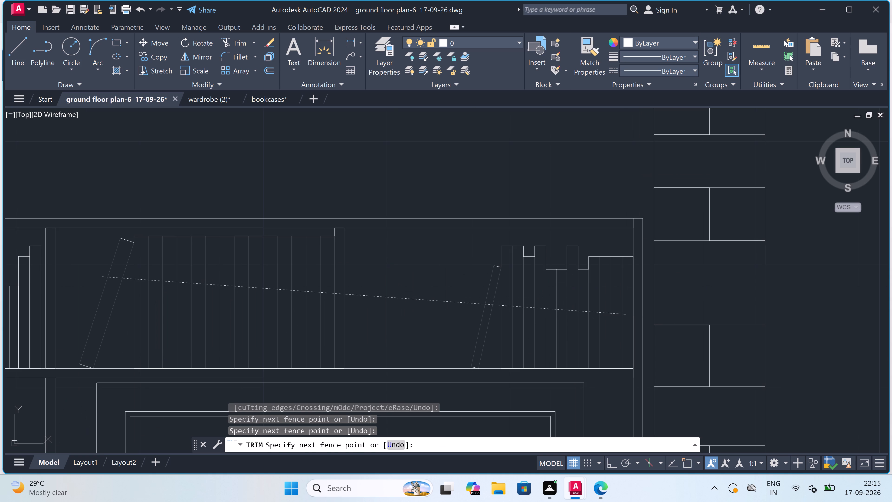
# Trim the stepped book-top outline near the right end of the bookcase compartment above the door, using fences across its segments.
pyautogui.scroll(-1, 603, 282)
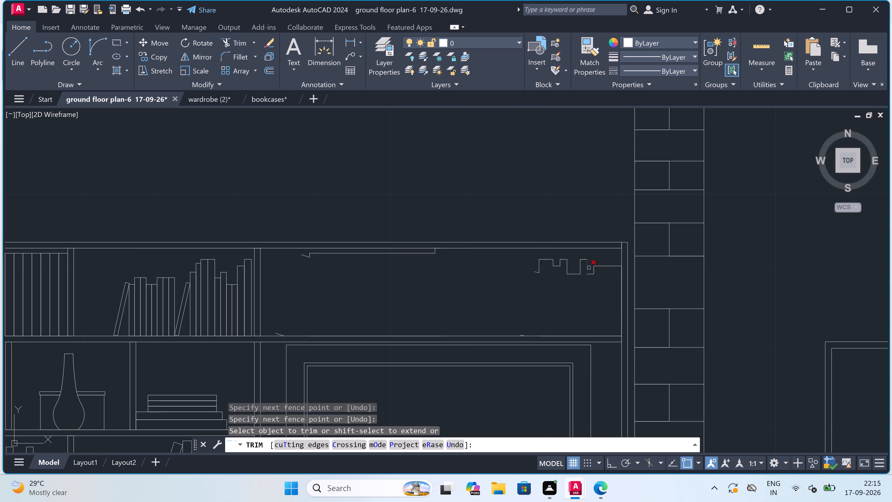
pyautogui.scroll(1, 594, 261)
pyautogui.moveTo(609, 255); pyautogui.dragTo(610, 257)
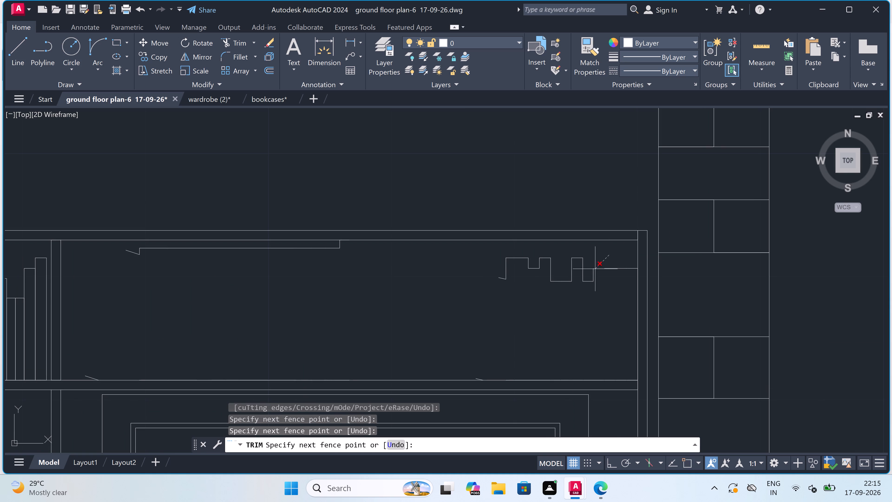
pyautogui.click(471, 280)
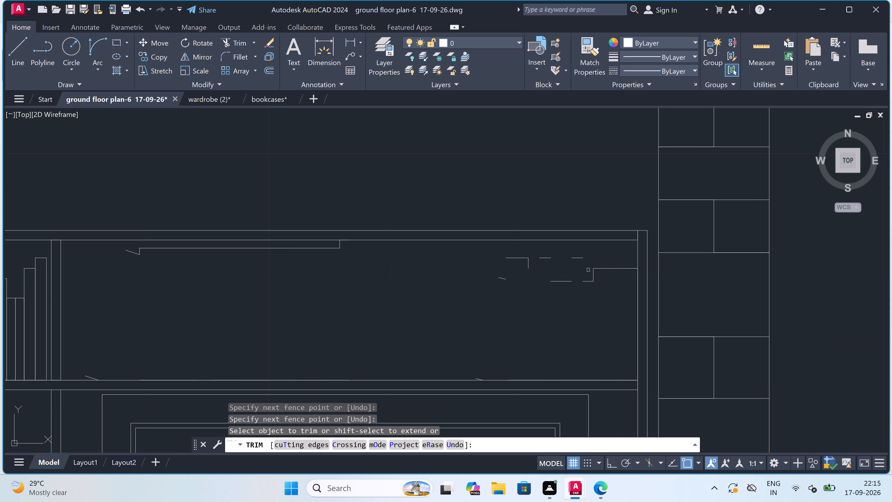
pyautogui.click(607, 254)
pyautogui.click(622, 274)
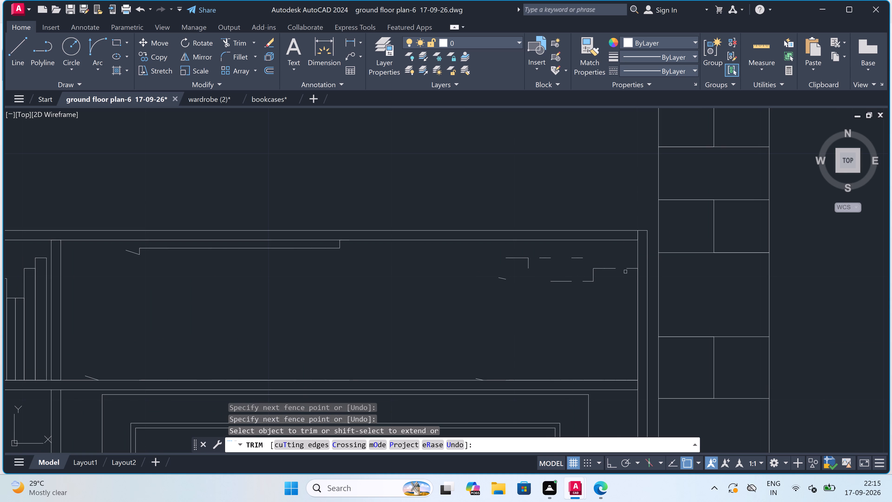
pyautogui.scroll(2, 633, 268)
pyautogui.click(633, 268)
pyautogui.scroll(-4, 602, 264)
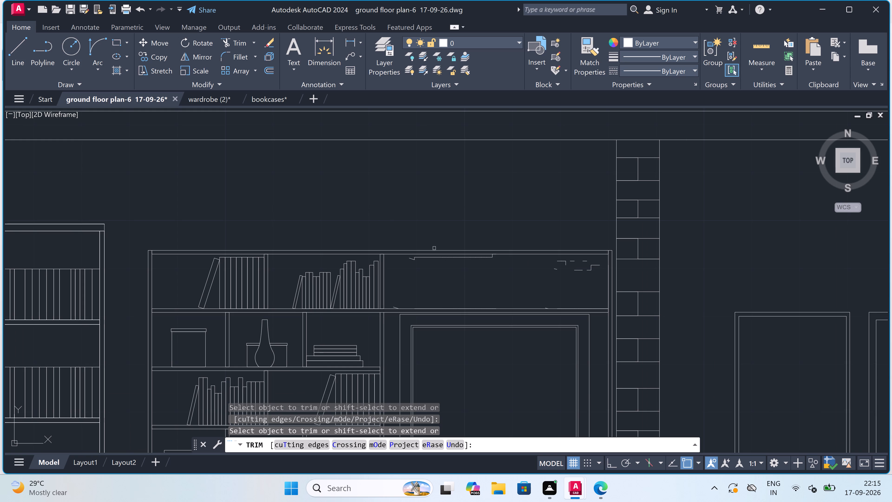
# Trim the short upright and adjoining end segment of the long book-top line beneath the compartment's upper board, and finish trimming.
pyautogui.scroll(3, 476, 255)
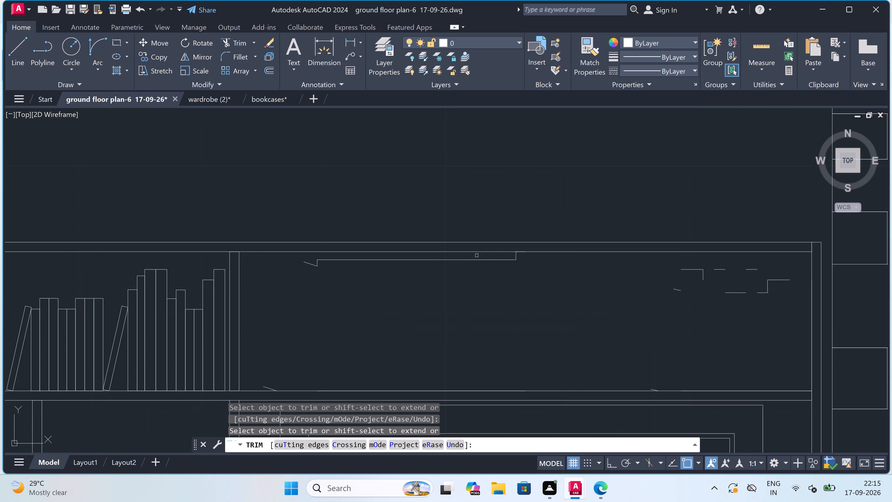
pyautogui.scroll(3, 496, 249)
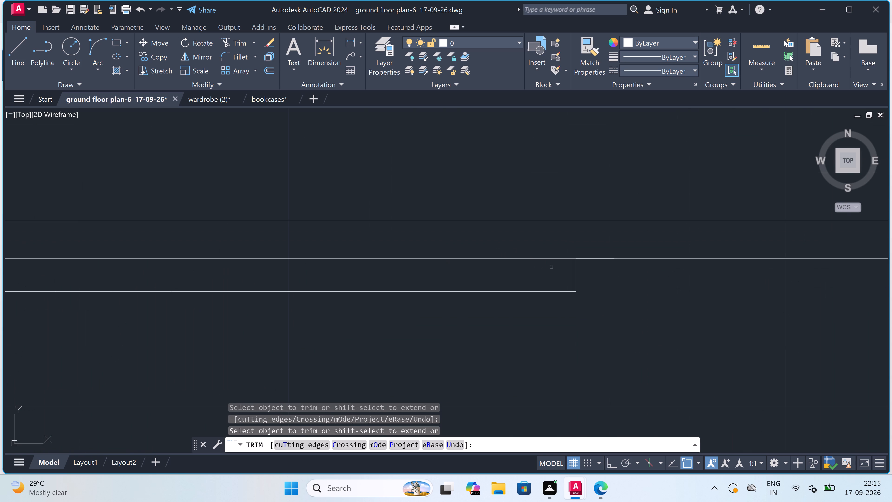
pyautogui.click(562, 267)
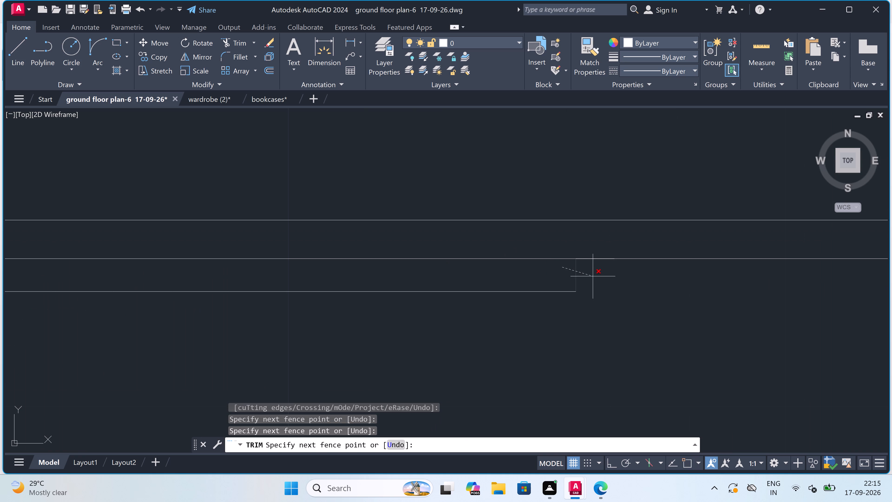
pyautogui.click(601, 277)
pyautogui.click(565, 275)
pyautogui.click(506, 324)
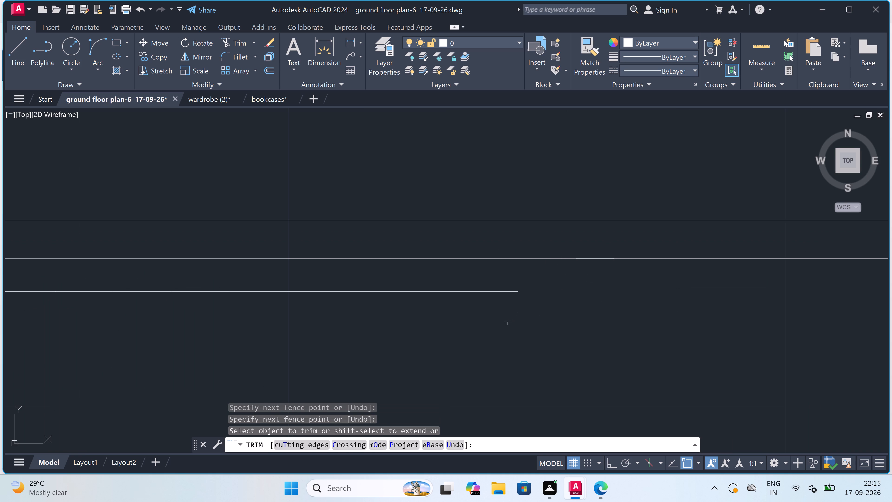
pyautogui.press('Escape')
# Erase the stepped and slanted book-top fragments in the compartment above the door, plus one segment of the long book-top line.
pyautogui.scroll(-4, 489, 308)
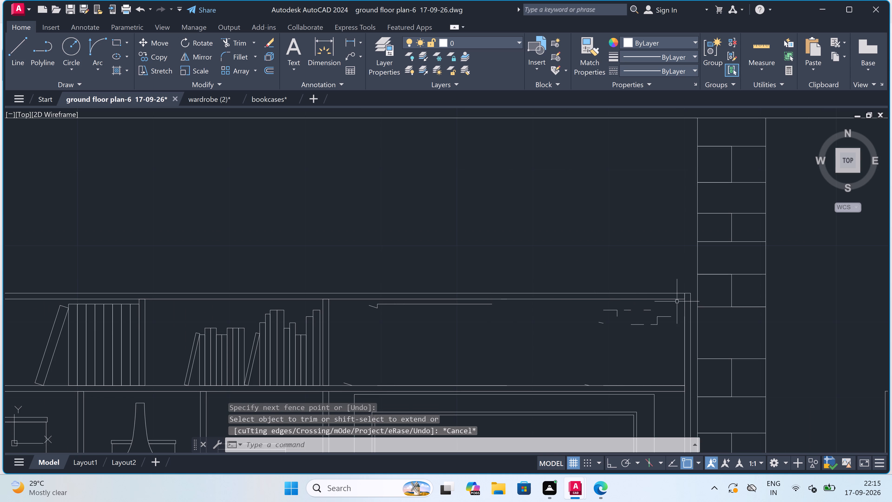
pyautogui.moveTo(678, 308); pyautogui.dragTo(679, 311)
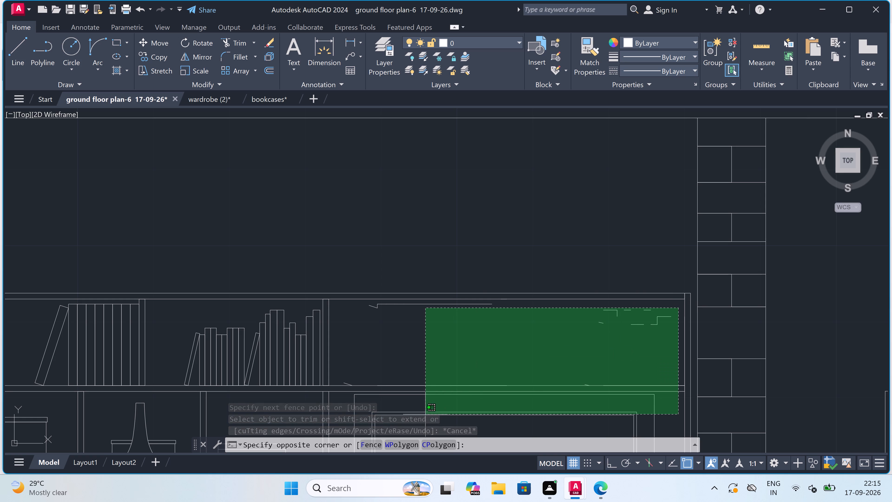
pyautogui.click(364, 362)
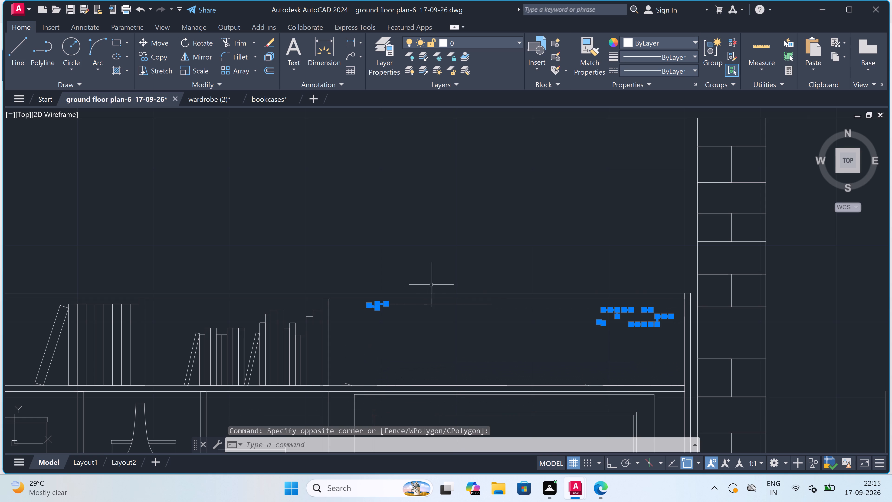
pyautogui.scroll(2, 470, 301)
pyautogui.moveTo(472, 284); pyautogui.dragTo(469, 282)
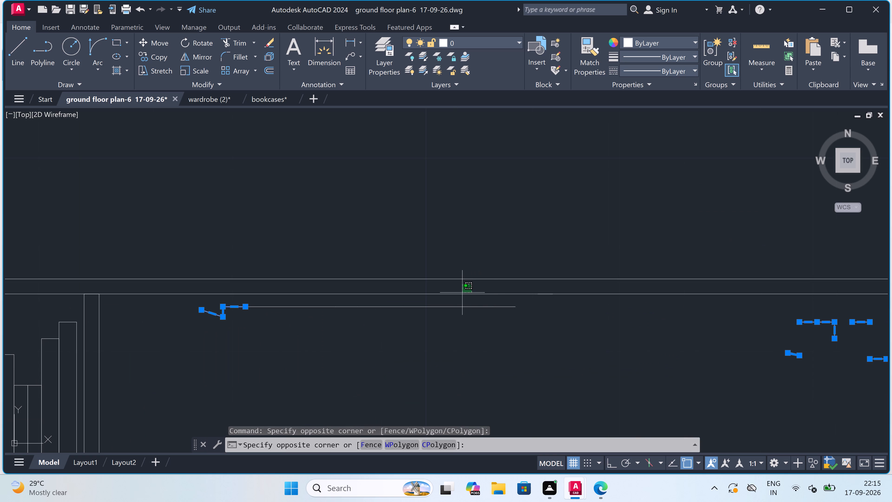
pyautogui.press('Escape')
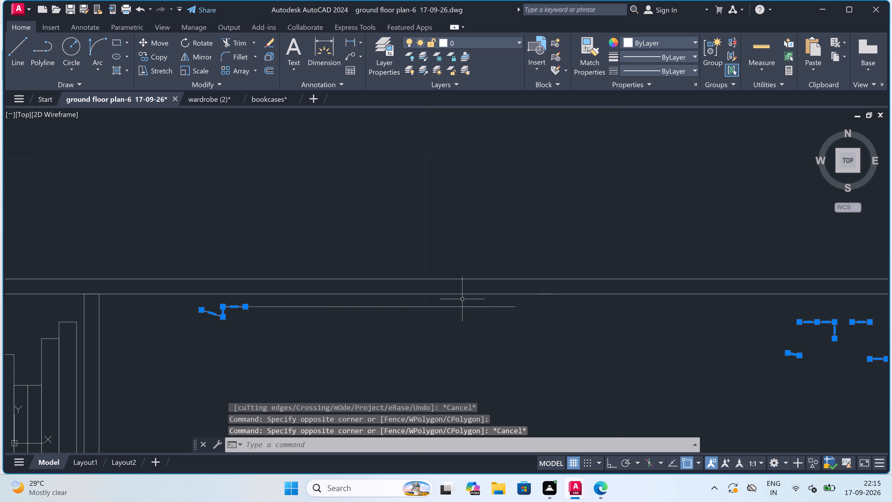
pyautogui.click(462, 299)
pyautogui.click(448, 324)
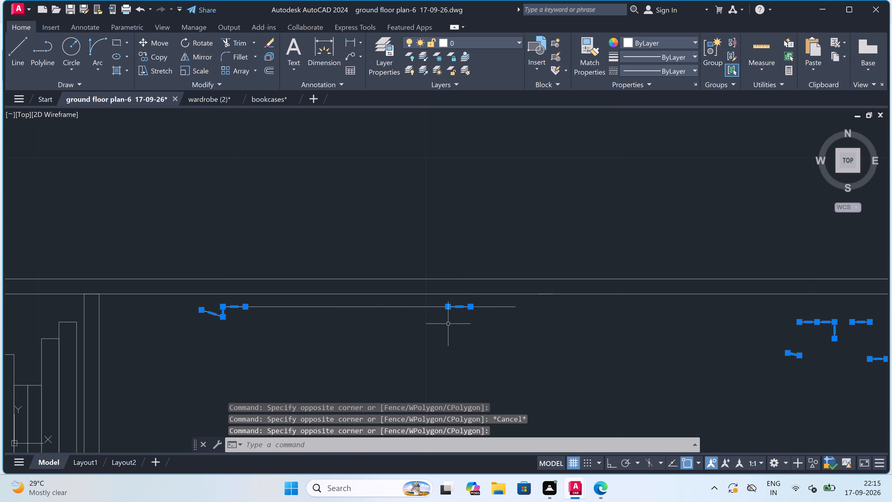
pyautogui.press('Delete')
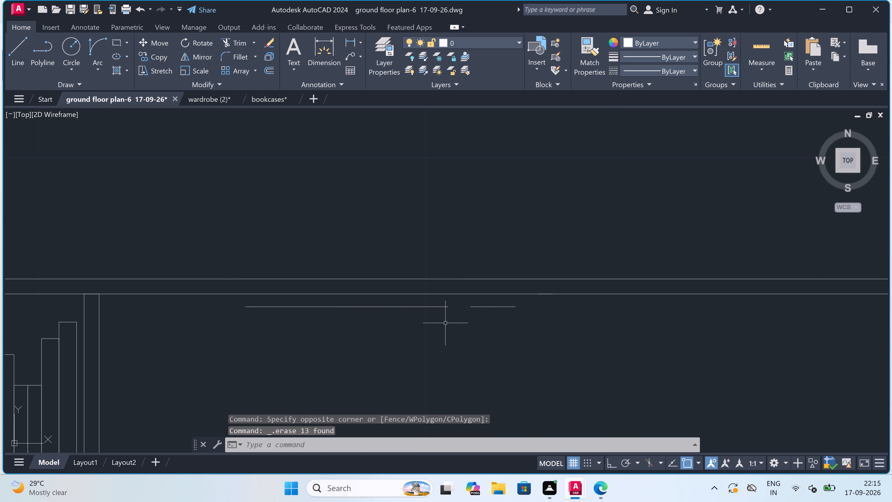
# Erase the remaining segments of the long horizontal book-top line under the compartment's upper board.
pyautogui.scroll(-2, 445, 324)
pyautogui.scroll(2, 461, 319)
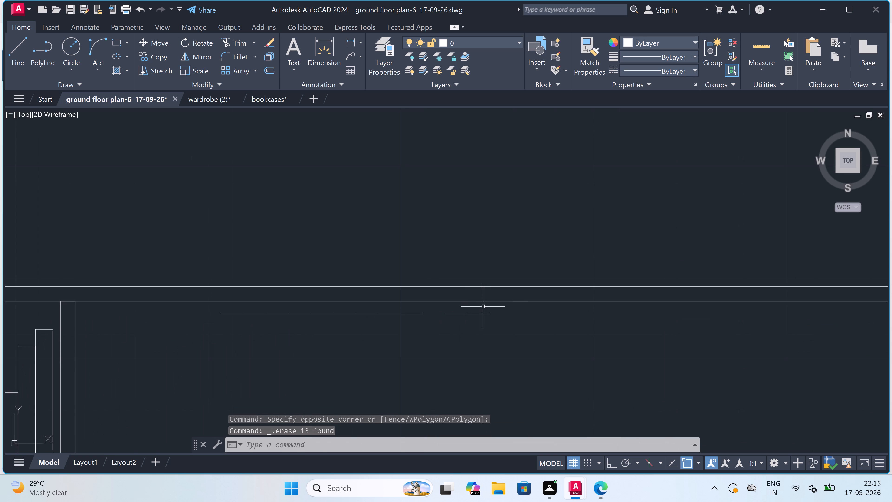
pyautogui.moveTo(484, 307); pyautogui.dragTo(483, 311)
pyautogui.click(236, 336)
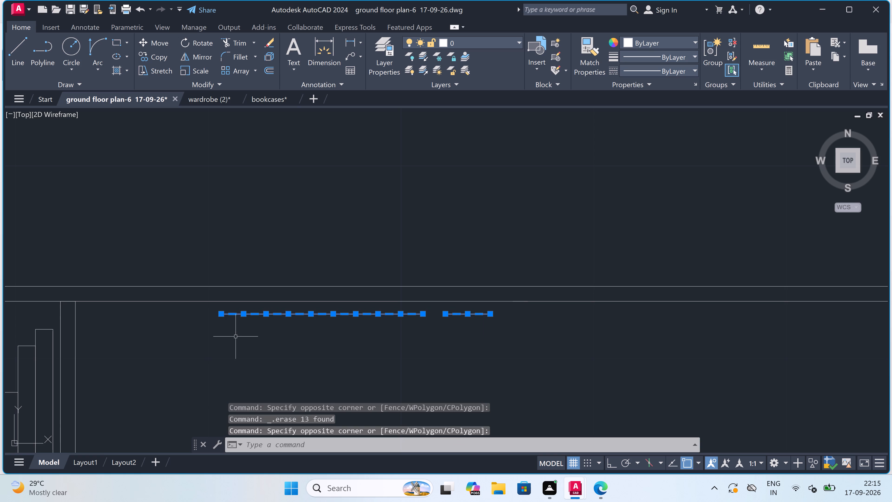
pyautogui.press('Delete')
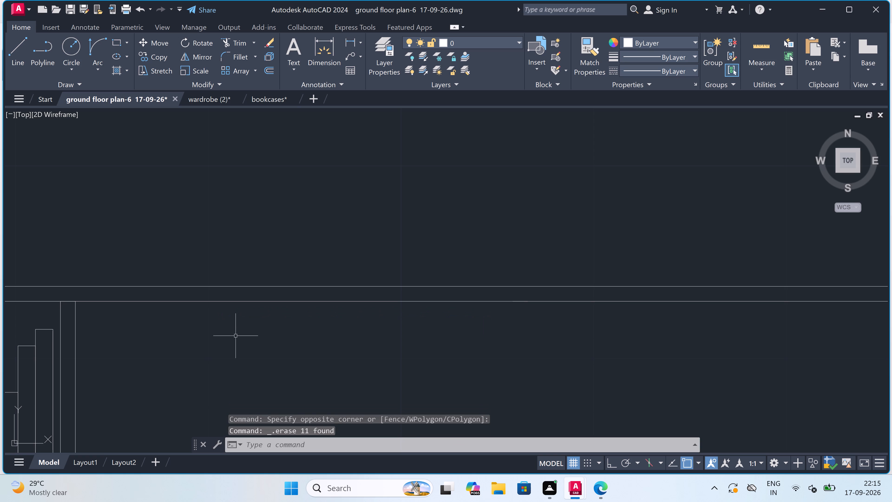
# Erase the two short slanted book-base lines left on the shelf board above the door.
pyautogui.scroll(-4, 268, 228)
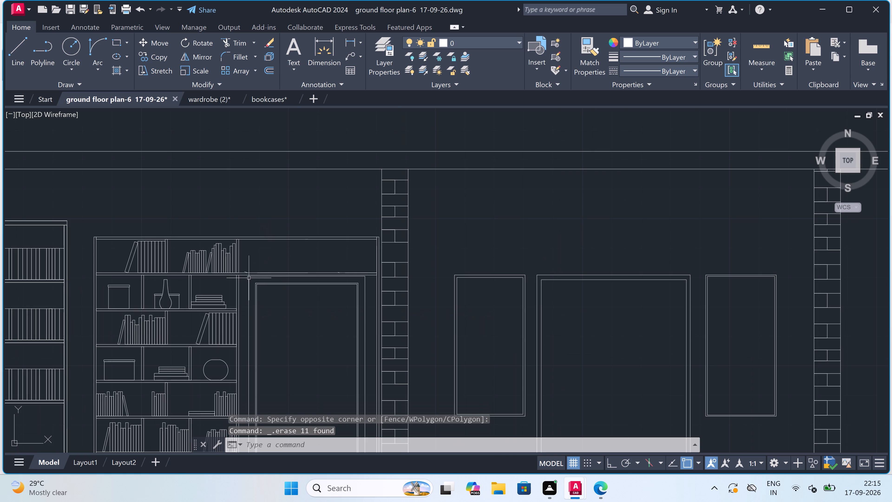
pyautogui.scroll(6, 246, 274)
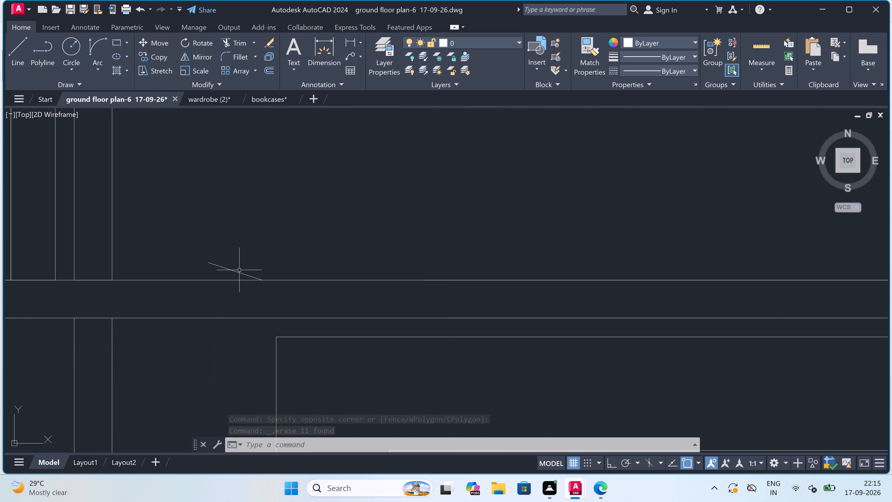
pyautogui.click(239, 271)
pyautogui.press('Delete')
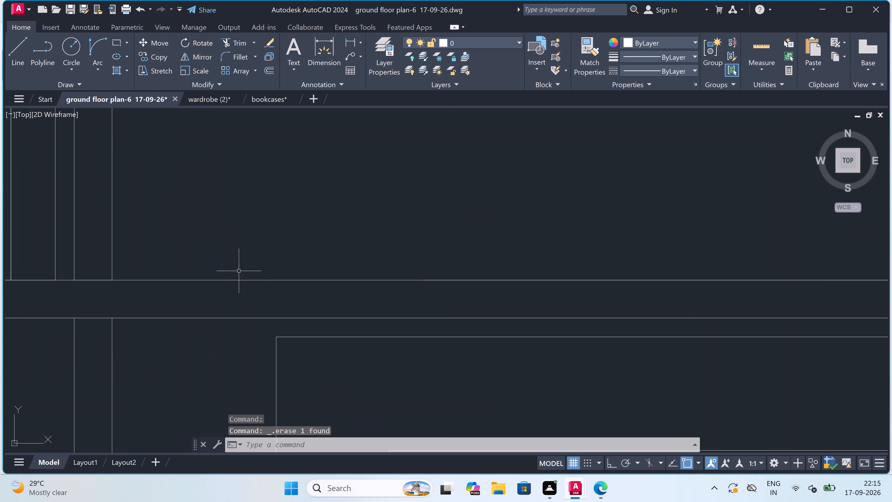
pyautogui.scroll(-5, 254, 285)
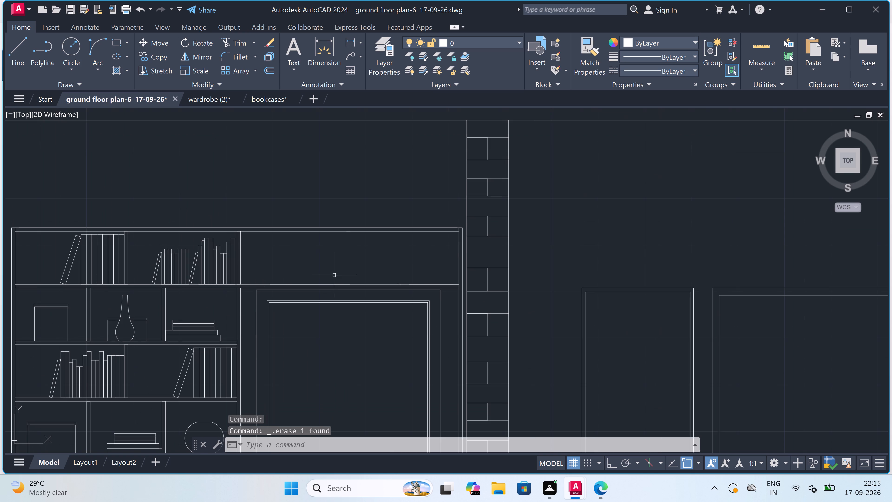
pyautogui.scroll(4, 400, 277)
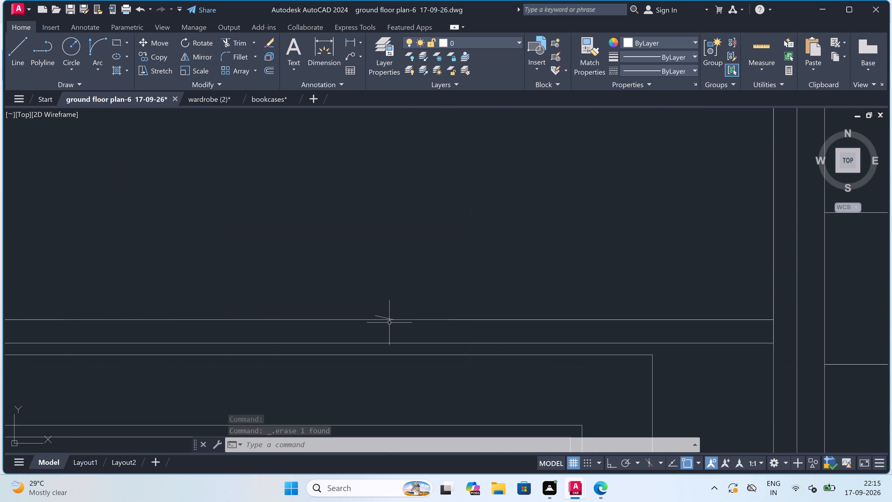
pyautogui.scroll(4, 377, 309)
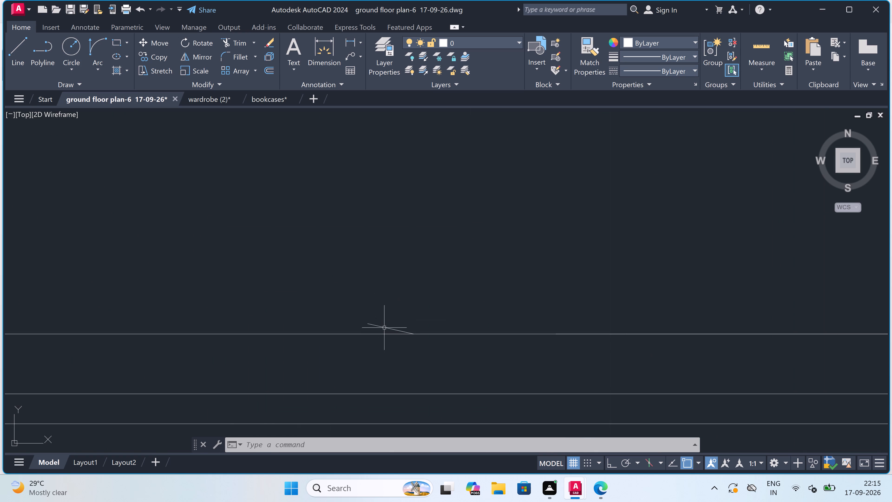
pyautogui.click(384, 327)
pyautogui.press('Delete')
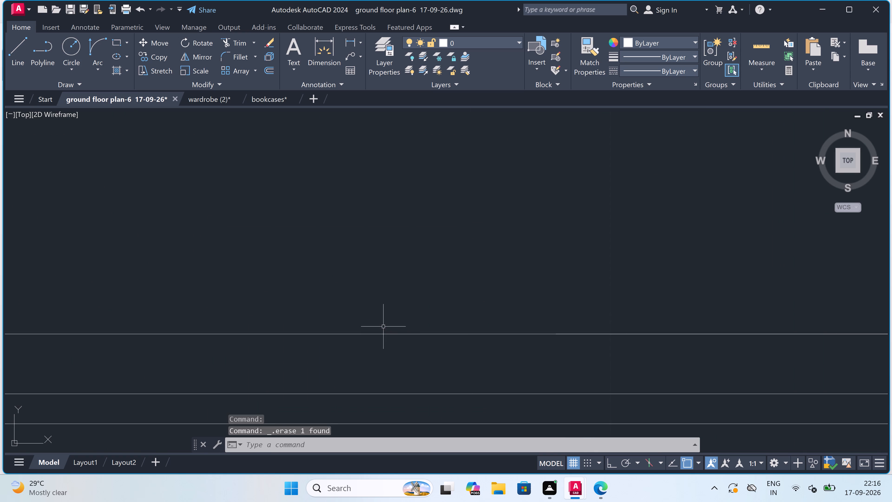
pyautogui.press('Escape')
# Examine the furnished SECTION-AA as a whole, checking the bookcases, cleared shelf above the door and wardrobe.
pyautogui.scroll(-3, 378, 318)
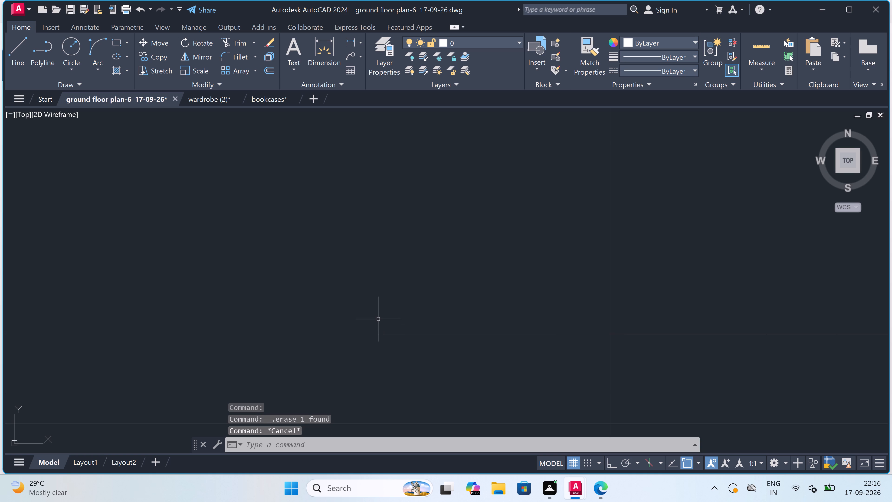
pyautogui.scroll(-7, 372, 309)
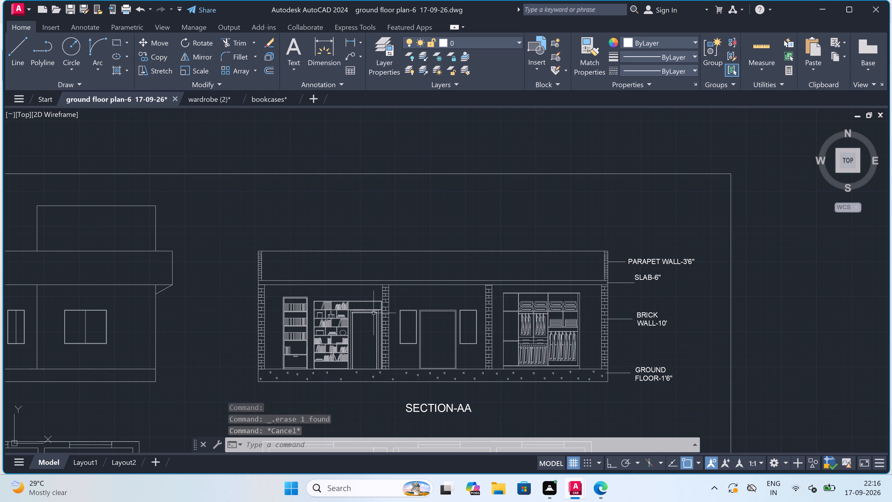
pyautogui.scroll(2, 382, 360)
pyautogui.scroll(-1, 365, 311)
pyautogui.scroll(1, 365, 311)
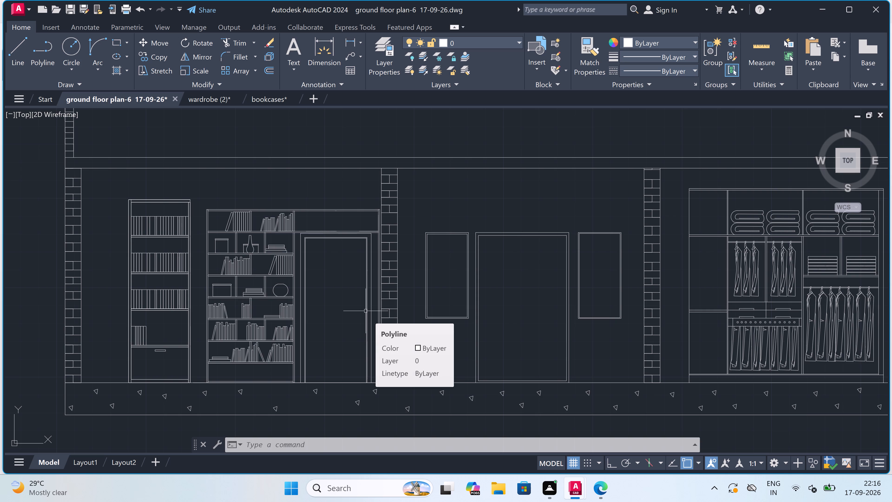
pyautogui.scroll(-1, 363, 309)
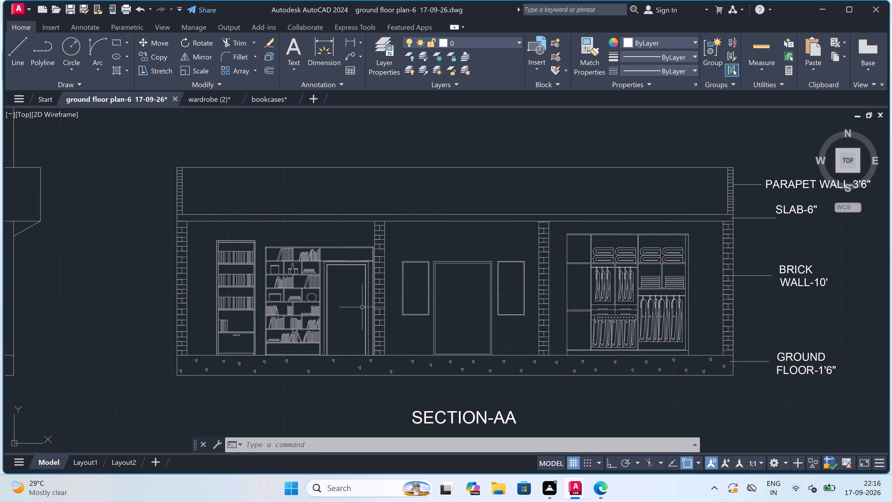
# Minimise the drawing application's window.
pyautogui.click(822, 9)
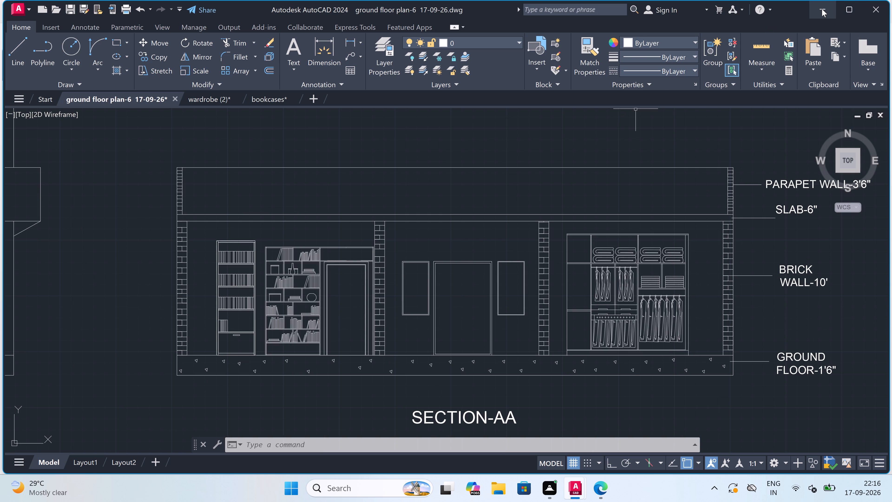
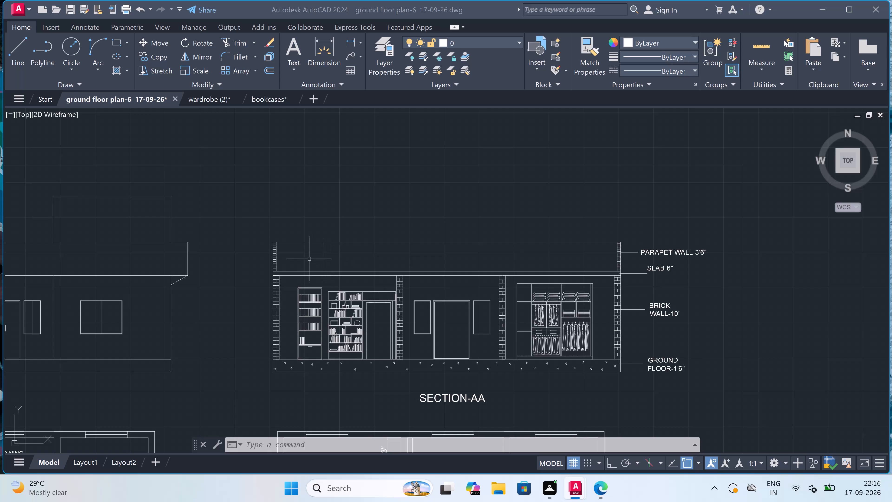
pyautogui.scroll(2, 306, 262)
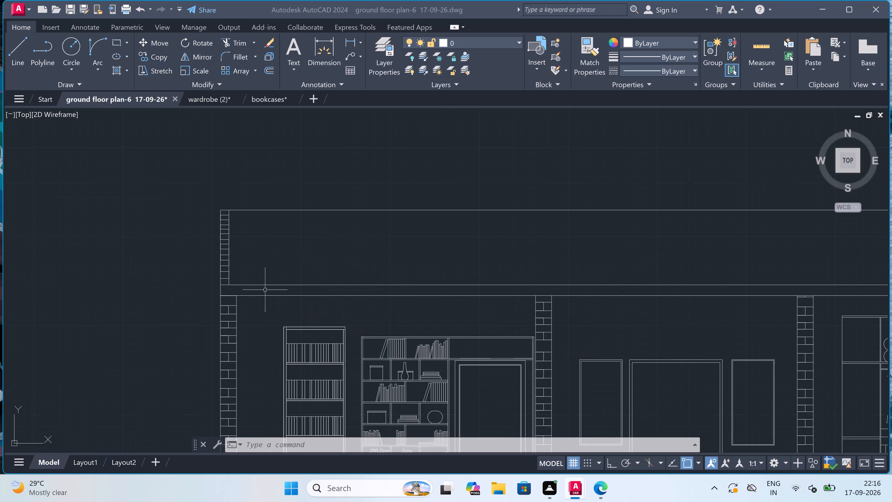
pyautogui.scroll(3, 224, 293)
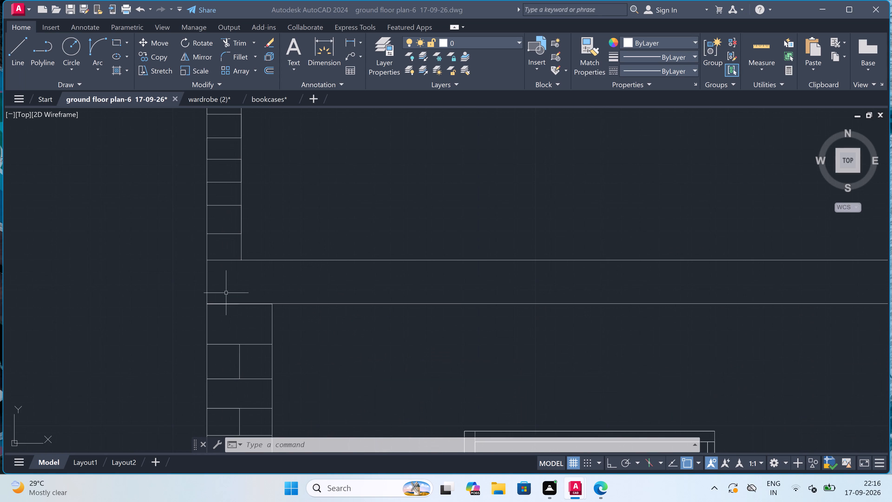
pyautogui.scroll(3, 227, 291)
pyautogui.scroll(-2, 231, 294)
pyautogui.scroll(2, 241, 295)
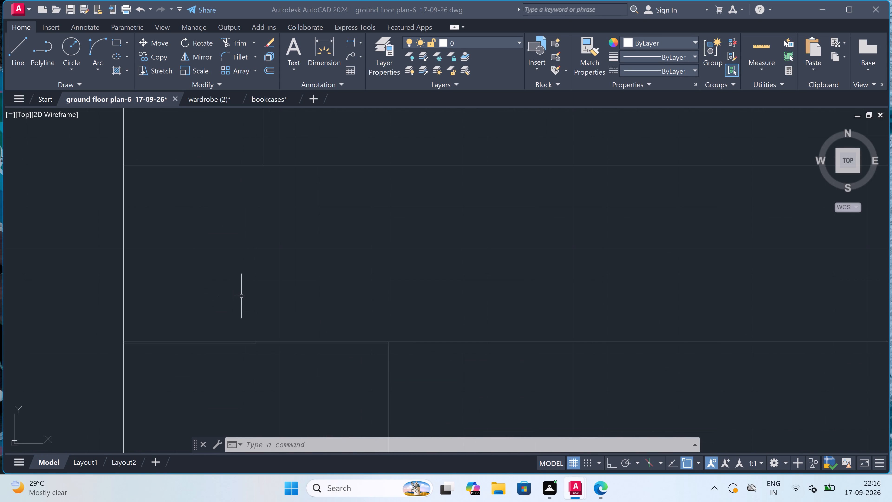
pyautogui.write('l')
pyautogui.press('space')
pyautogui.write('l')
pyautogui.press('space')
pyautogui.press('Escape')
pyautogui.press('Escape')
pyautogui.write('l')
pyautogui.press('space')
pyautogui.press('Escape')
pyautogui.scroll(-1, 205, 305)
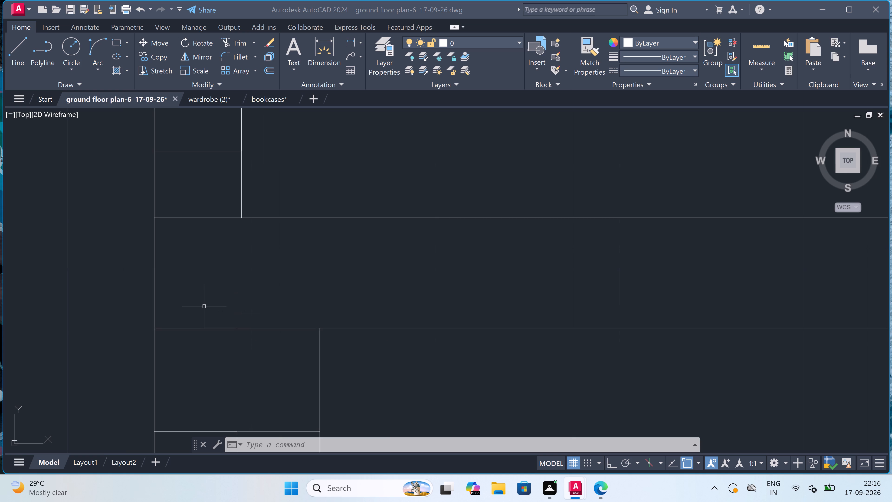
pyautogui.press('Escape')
# Draw a small closed triangle with the Line command inside the slab's lower-left corner in SECTION-AA, above the left brick wall.
pyautogui.scroll(3, 190, 305)
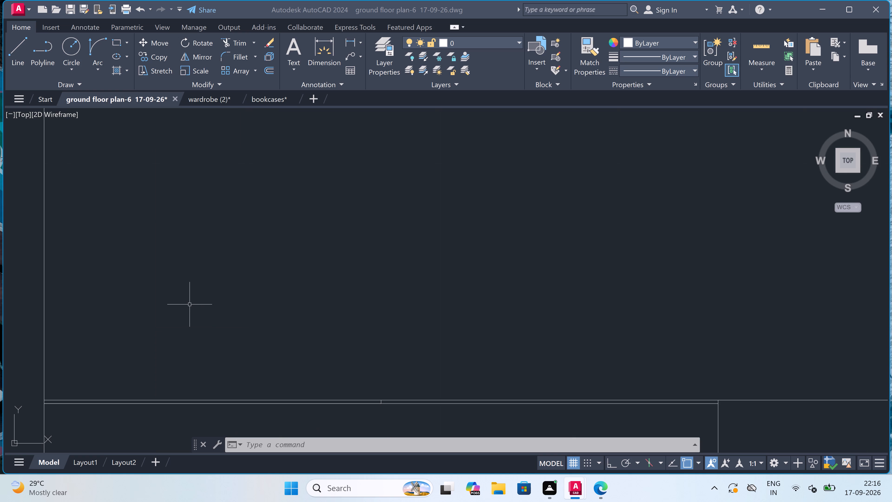
pyautogui.write('ll')
pyautogui.click(305, 454)
pyautogui.click(301, 446)
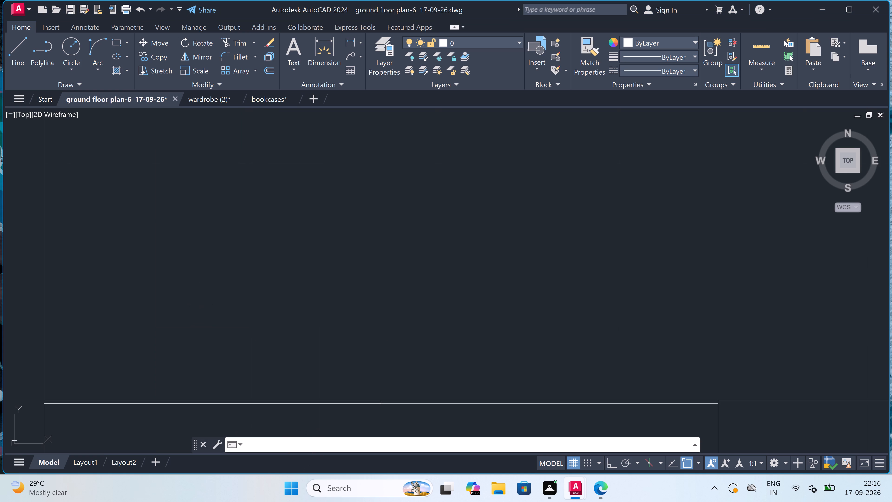
pyautogui.write('l')
pyautogui.press('space')
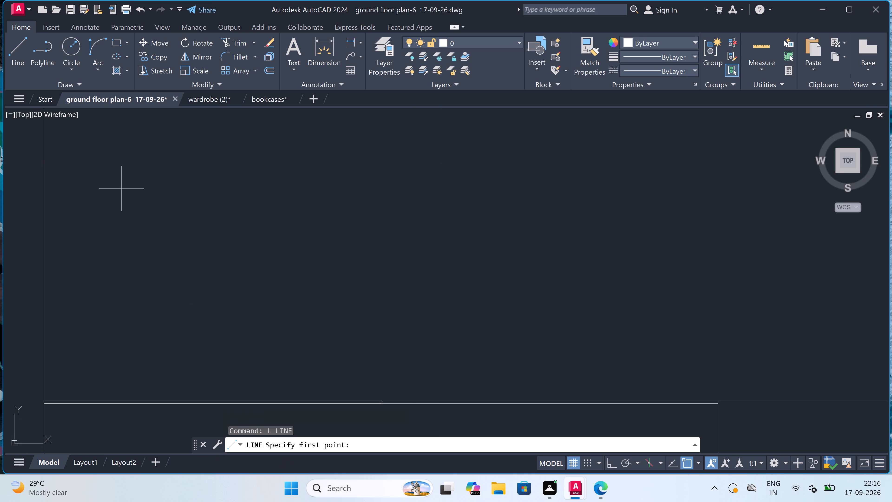
pyautogui.click(75, 349)
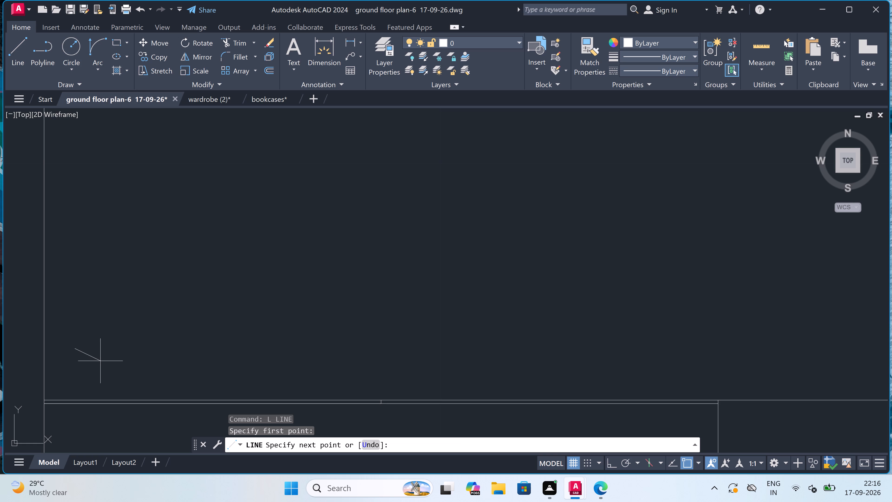
pyautogui.click(96, 366)
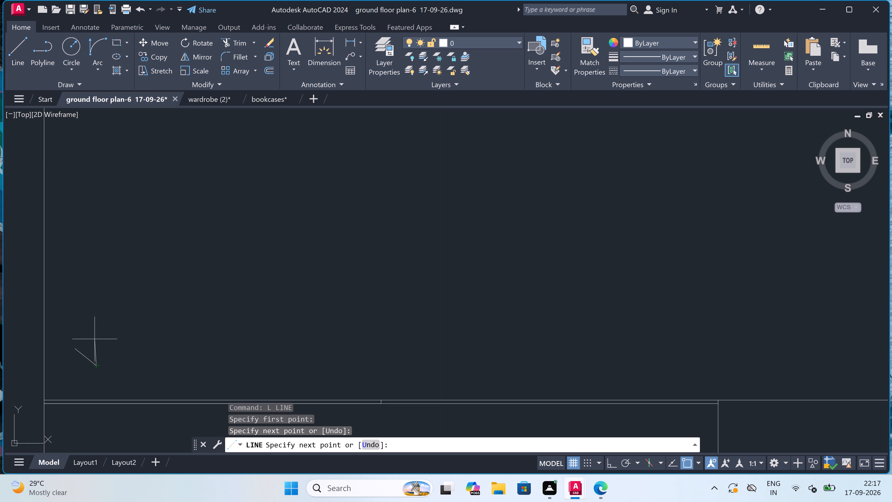
pyautogui.click(98, 340)
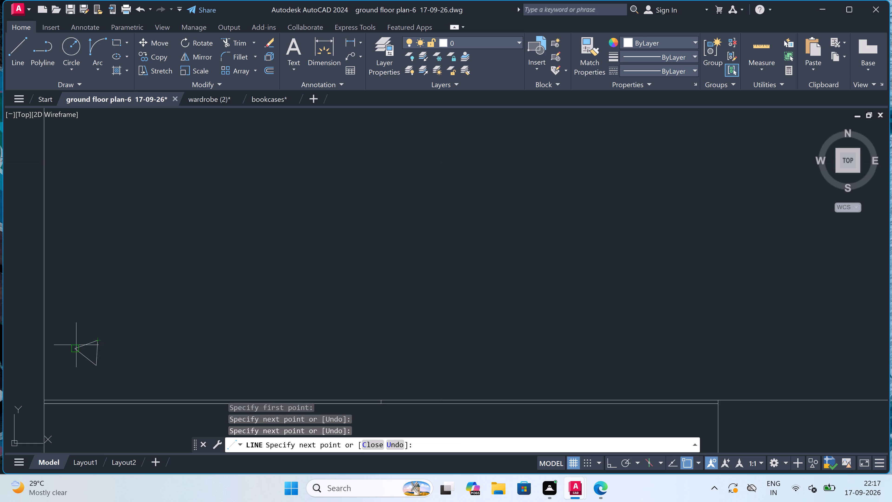
pyautogui.click(75, 349)
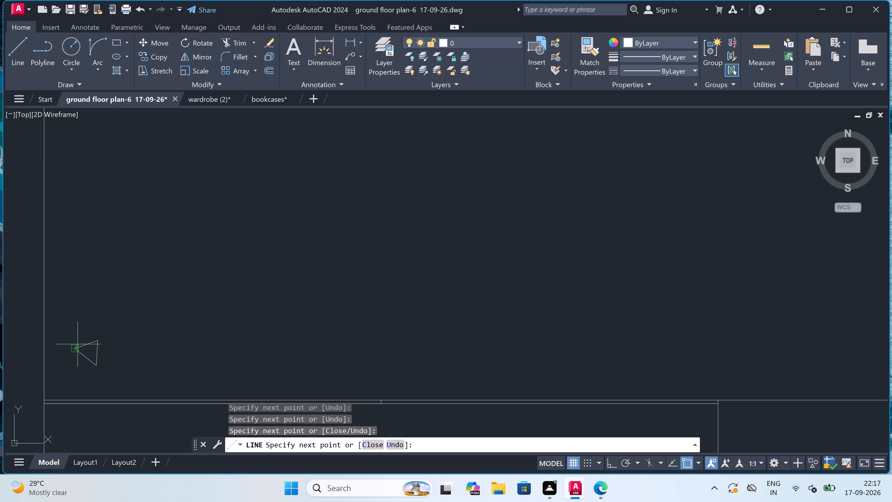
pyautogui.press('Escape')
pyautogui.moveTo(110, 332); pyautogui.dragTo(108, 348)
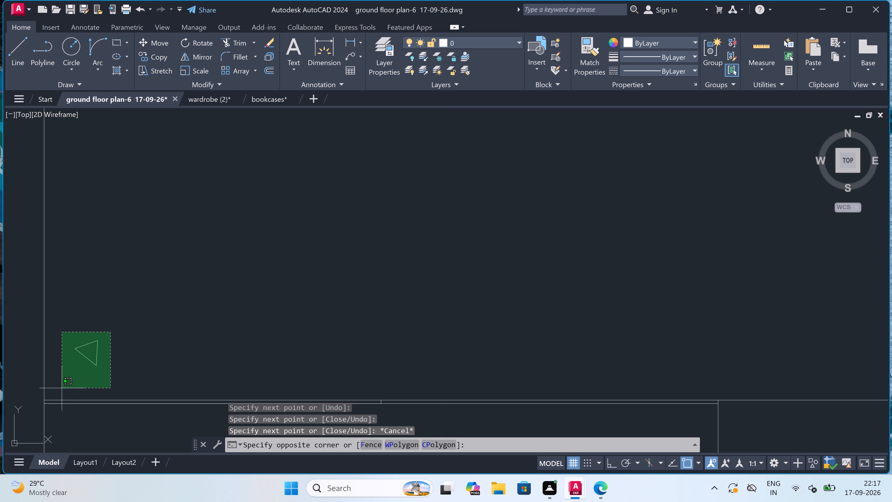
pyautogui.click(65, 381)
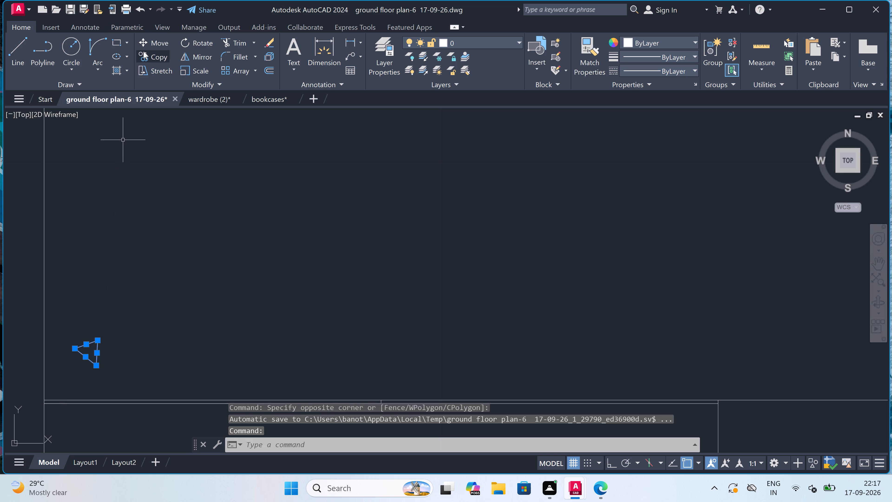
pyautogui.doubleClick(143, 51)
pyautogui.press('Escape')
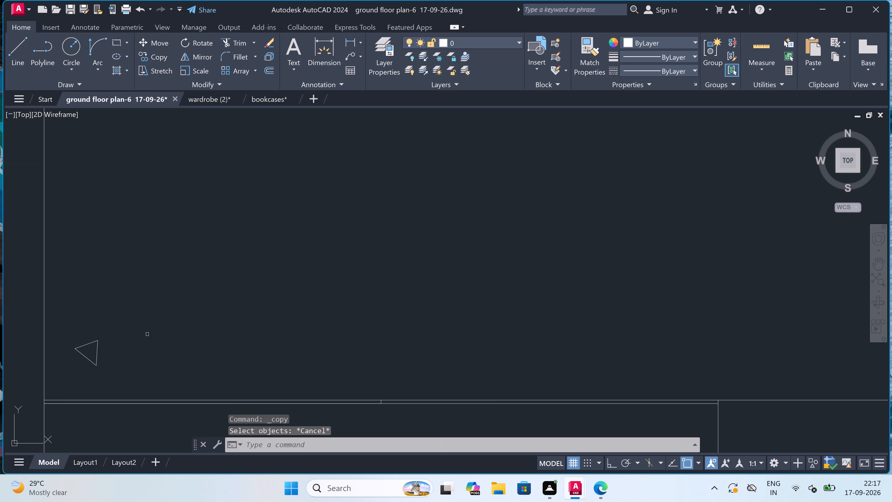
# Copy the small triangle to eleven scattered spots in the slab's left end, above and just past the left brick wall.
pyautogui.moveTo(143, 316); pyautogui.dragTo(121, 339)
pyautogui.click(70, 361)
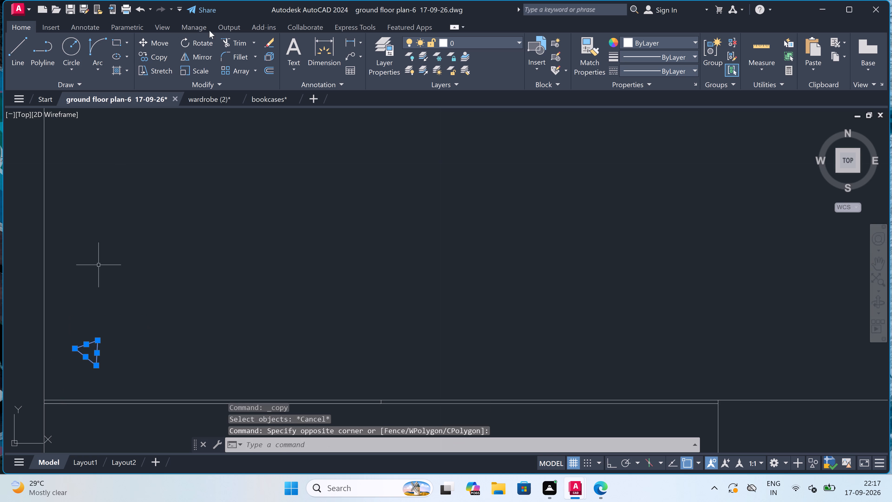
pyautogui.click(151, 57)
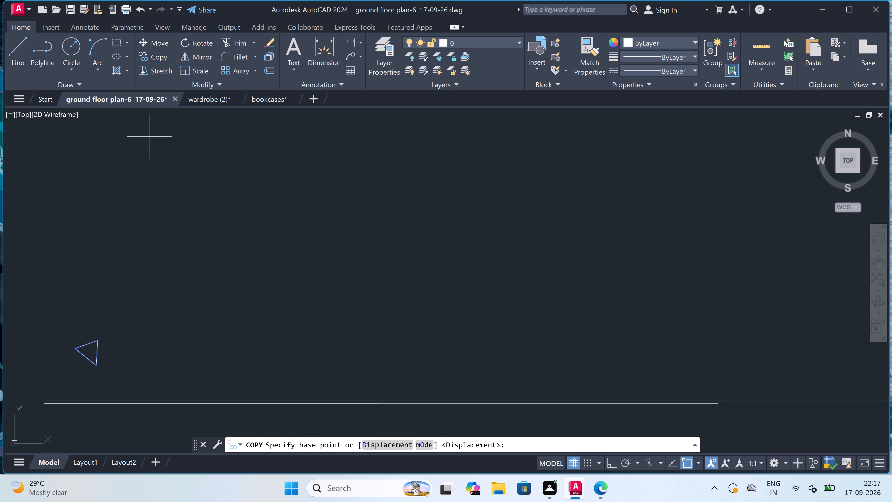
pyautogui.click(91, 348)
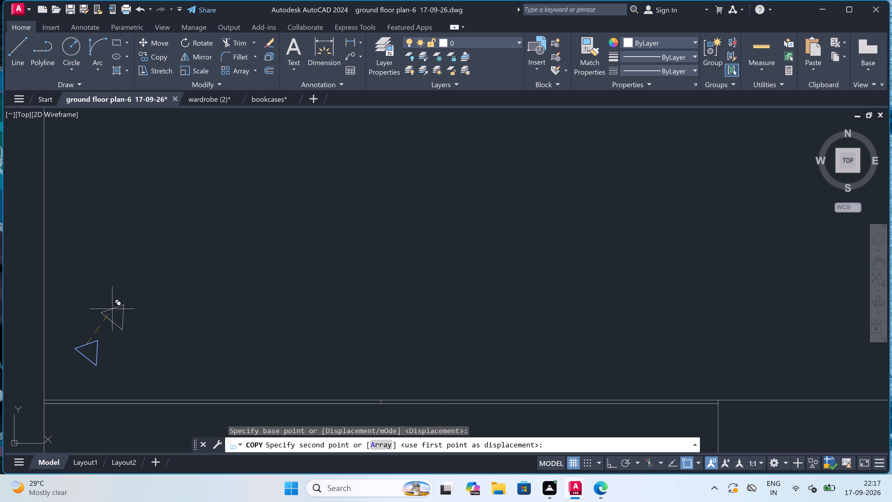
pyautogui.scroll(-3, 115, 302)
pyautogui.moveTo(153, 235); pyautogui.dragTo(160, 238)
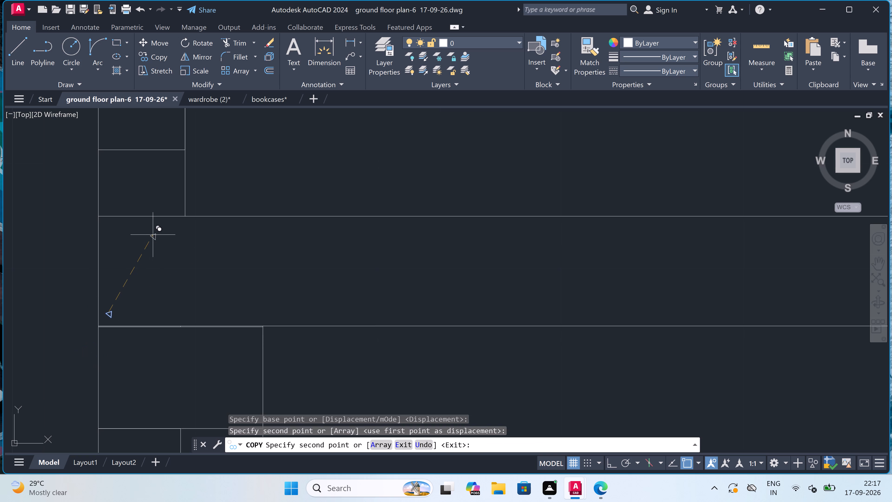
pyautogui.click(417, 257)
pyautogui.click(354, 232)
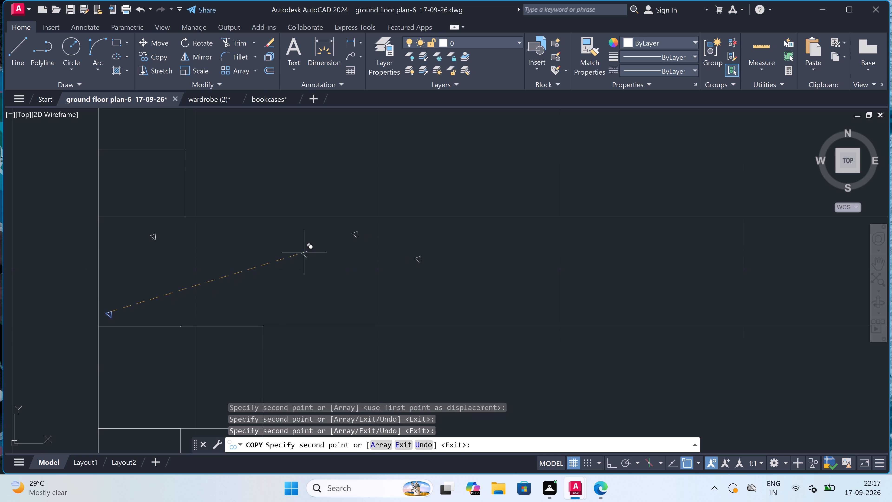
pyautogui.click(294, 256)
pyautogui.click(357, 296)
pyautogui.doubleClick(234, 287)
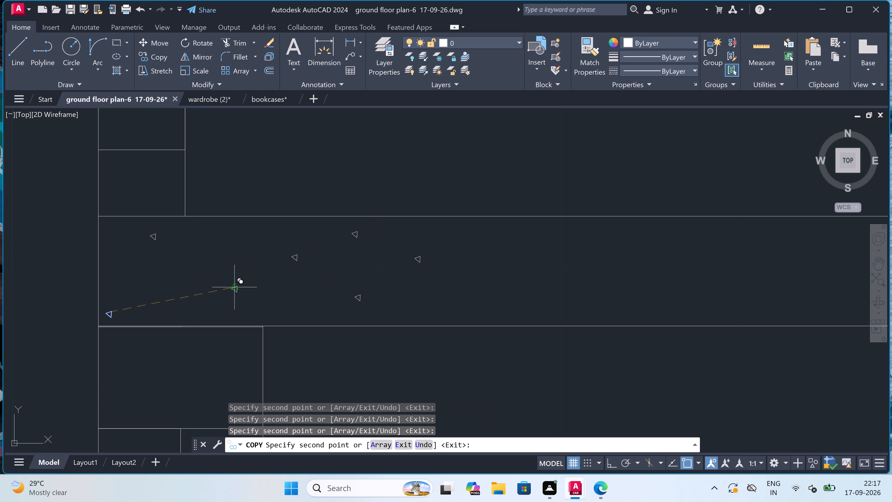
pyautogui.click(226, 229)
pyautogui.click(185, 263)
pyautogui.click(299, 300)
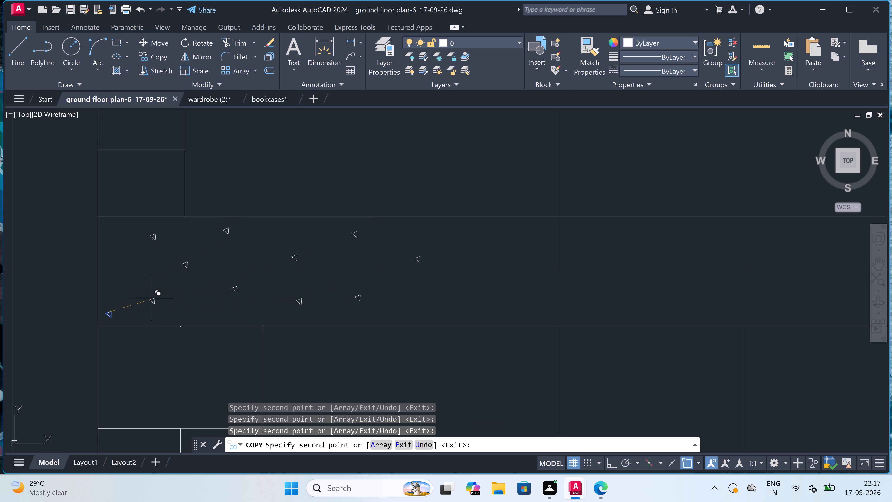
pyautogui.click(156, 305)
pyautogui.click(117, 256)
# Continue the scatter with six more triangle copies farther right along the slab, spread between its top and bottom lines.
pyautogui.scroll(-3, 117, 256)
pyautogui.scroll(3, 194, 261)
pyautogui.scroll(-3, 195, 261)
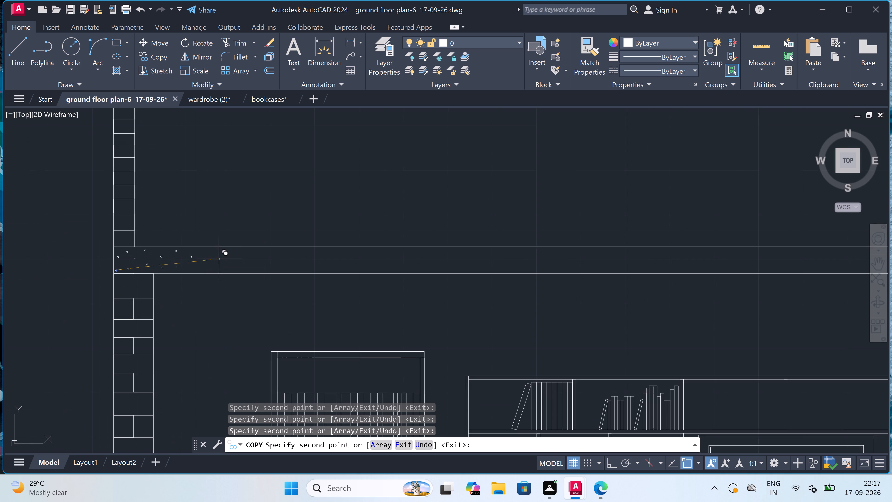
pyautogui.scroll(4, 233, 256)
pyautogui.moveTo(234, 256); pyautogui.dragTo(241, 256)
pyautogui.click(489, 239)
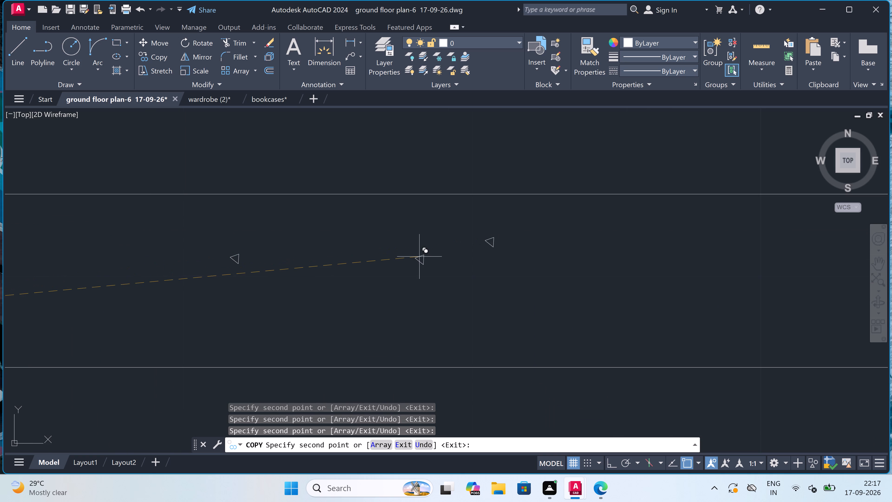
pyautogui.click(419, 257)
pyautogui.click(452, 324)
pyautogui.click(331, 324)
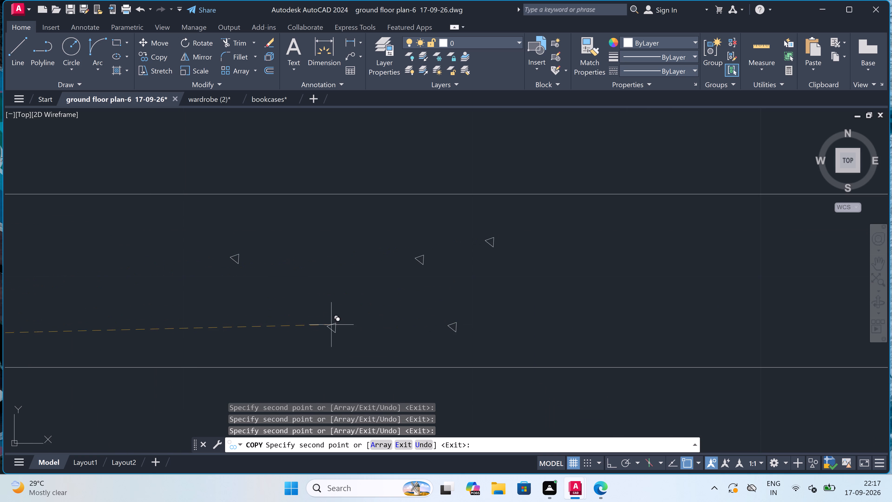
pyautogui.click(329, 228)
# Copy the small triangle to seven more spots in the sparse stretch of slab just right of the left brick wall.
pyautogui.scroll(-3, 330, 228)
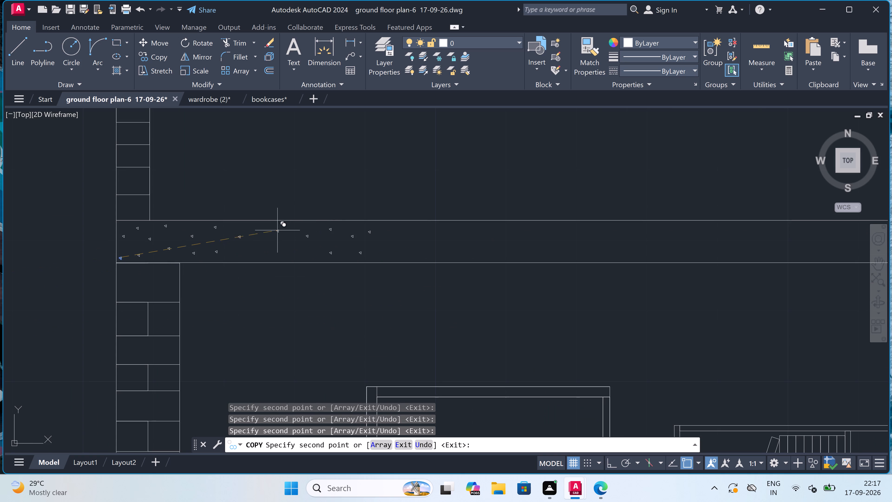
pyautogui.scroll(2, 270, 232)
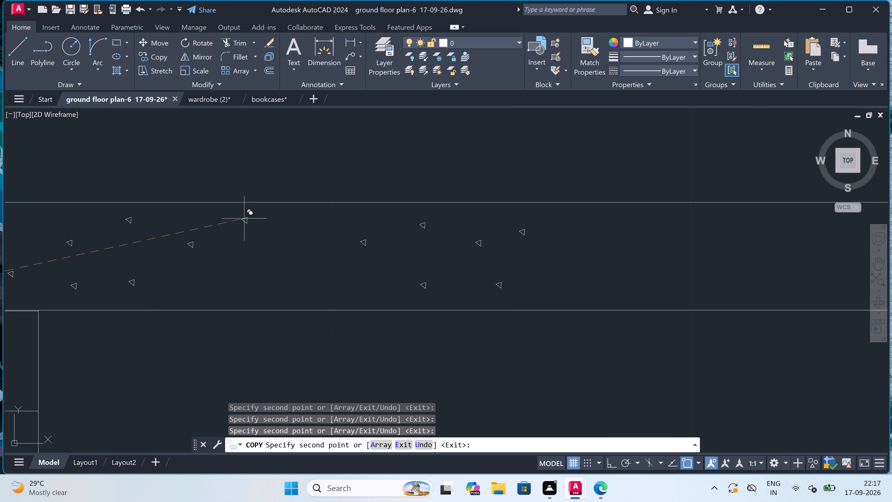
pyautogui.moveTo(241, 215); pyautogui.dragTo(241, 217)
pyautogui.moveTo(306, 220); pyautogui.dragTo(305, 223)
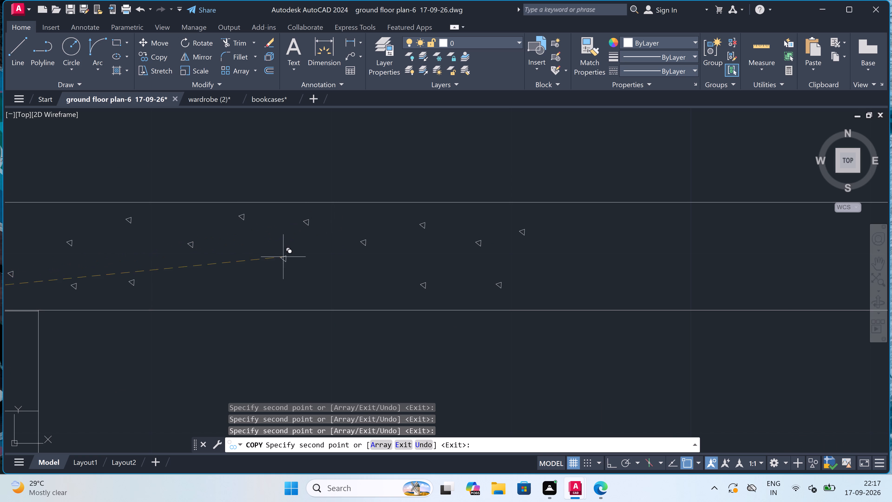
pyautogui.moveTo(255, 250); pyautogui.dragTo(261, 252)
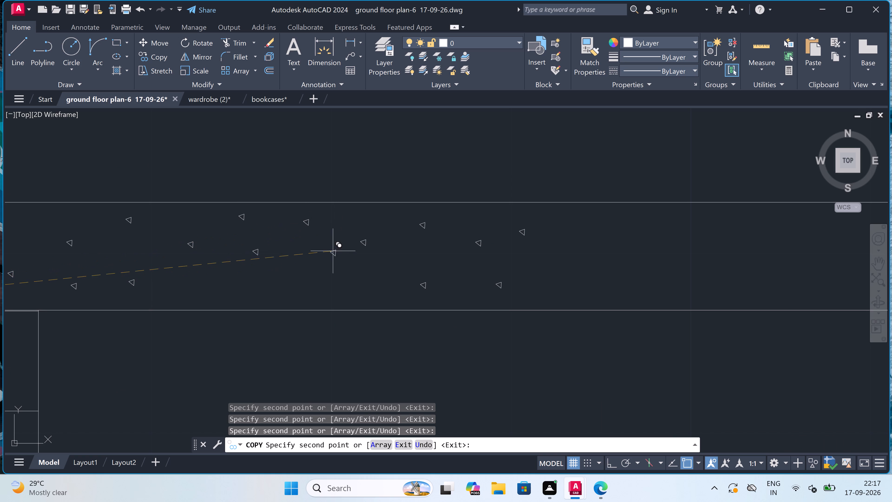
pyautogui.doubleClick(334, 253)
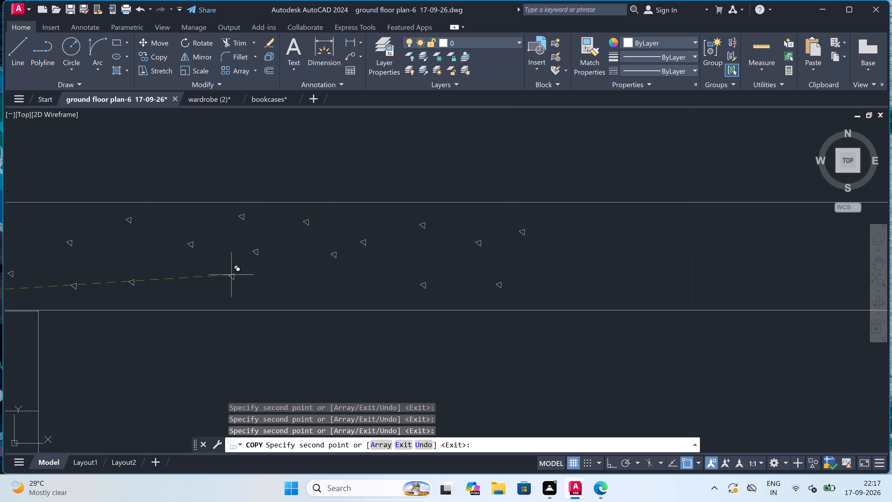
pyautogui.click(245, 290)
pyautogui.click(309, 287)
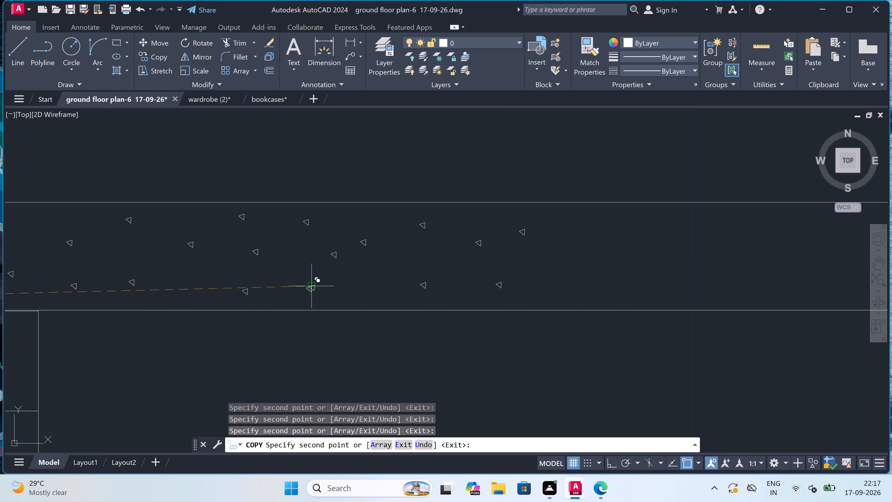
pyautogui.scroll(-4, 280, 274)
pyautogui.scroll(4, 313, 278)
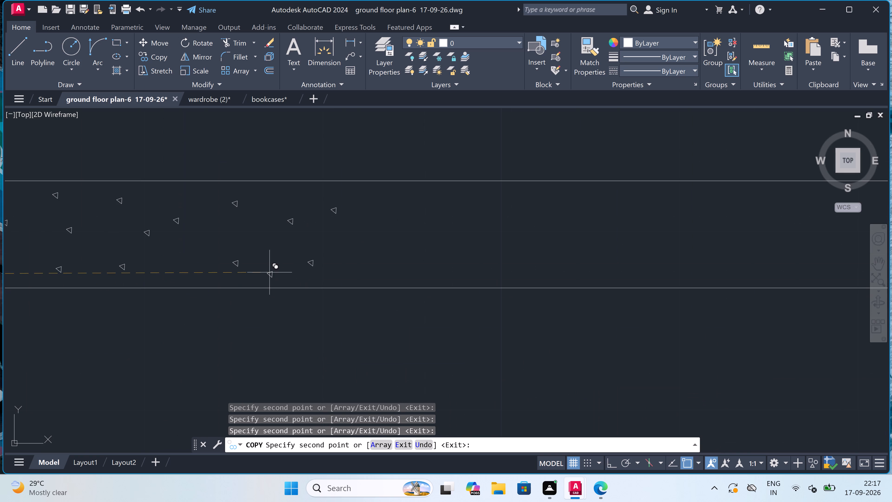
pyautogui.scroll(2, 188, 275)
pyautogui.click(188, 275)
# Extend the scatter rightward with nine triangle copies in the slab above the left part of the tall bookcase.
pyautogui.scroll(-2, 189, 276)
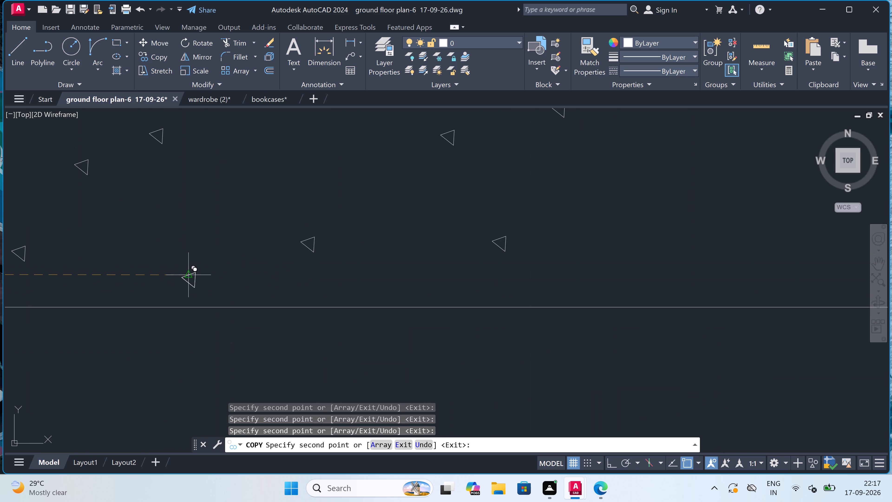
pyautogui.scroll(-1, 189, 276)
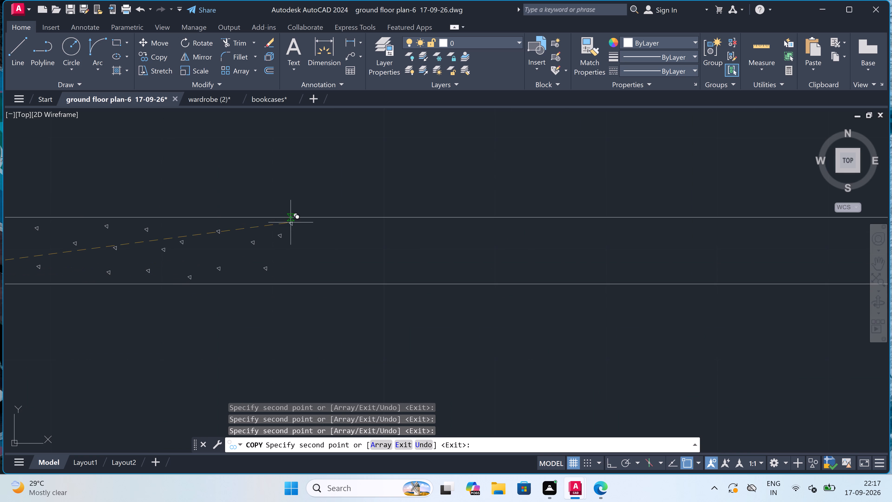
pyautogui.click(329, 227)
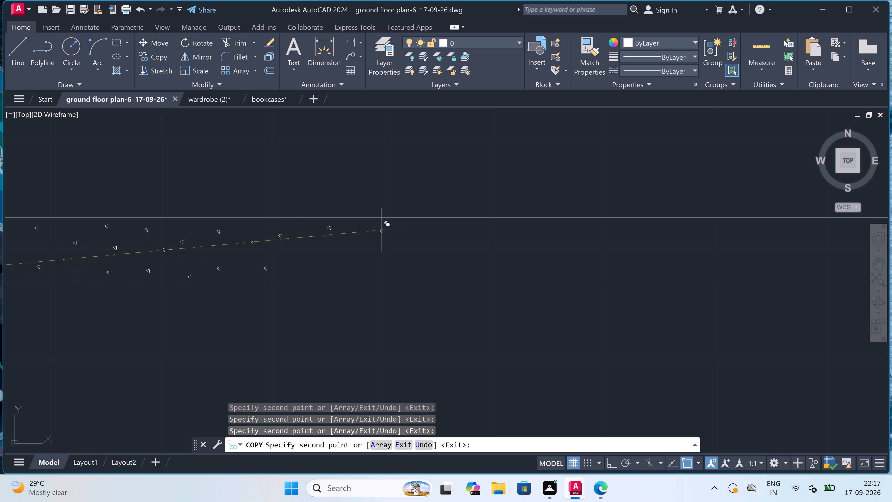
pyautogui.click(398, 234)
pyautogui.click(532, 245)
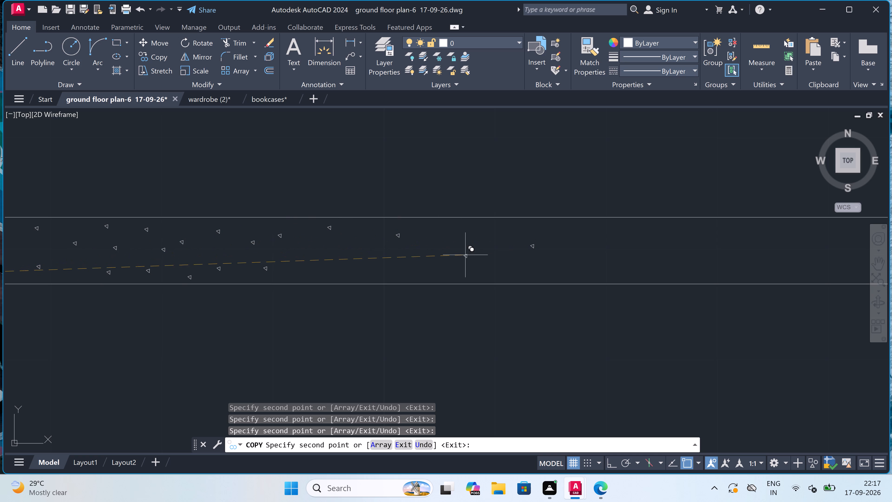
pyautogui.click(430, 264)
pyautogui.moveTo(492, 249); pyautogui.dragTo(505, 262)
pyautogui.click(505, 262)
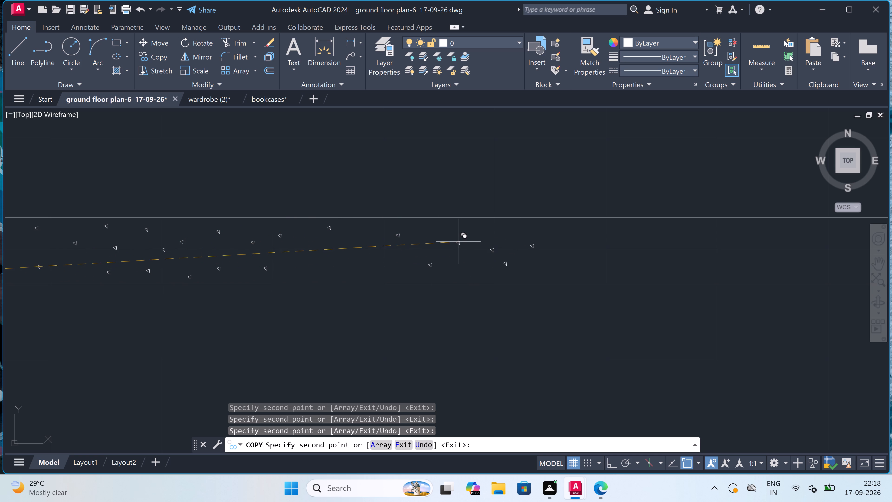
pyautogui.click(455, 235)
pyautogui.click(463, 269)
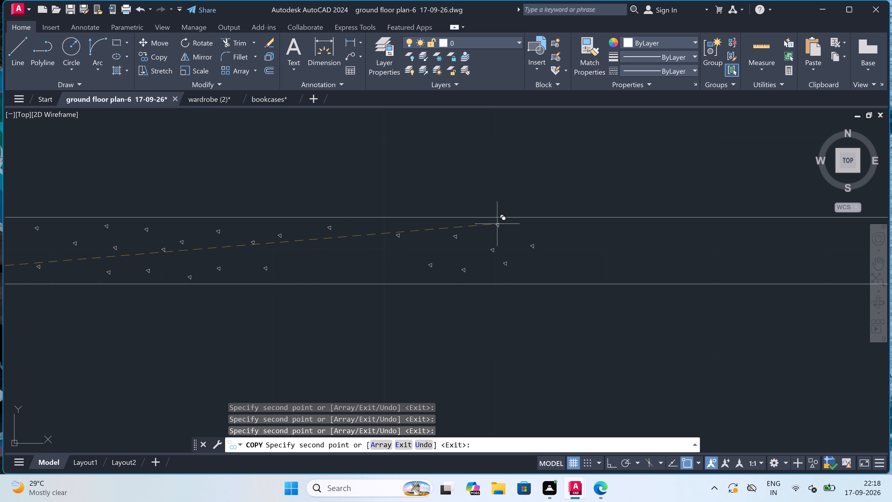
pyautogui.doubleClick(516, 230)
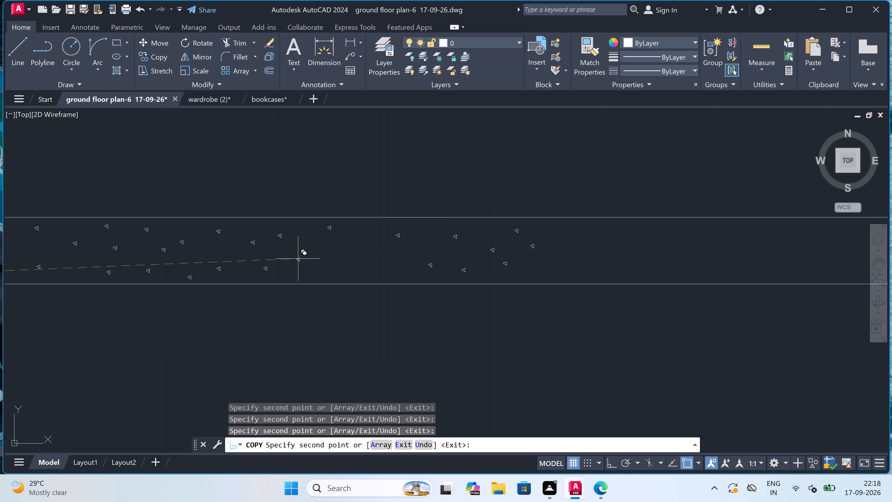
# Fill the thin gap between the earlier triangles and the newest cluster with four more triangle copies.
pyautogui.click(364, 233)
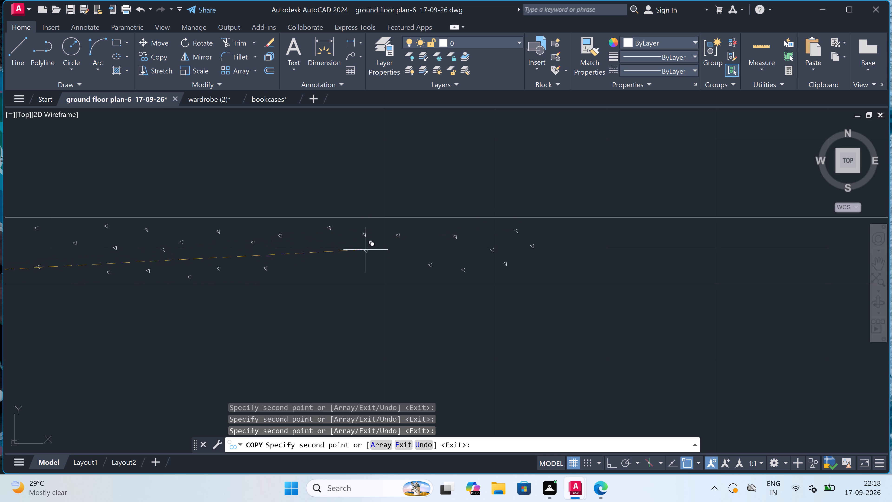
pyautogui.click(367, 254)
pyautogui.click(314, 253)
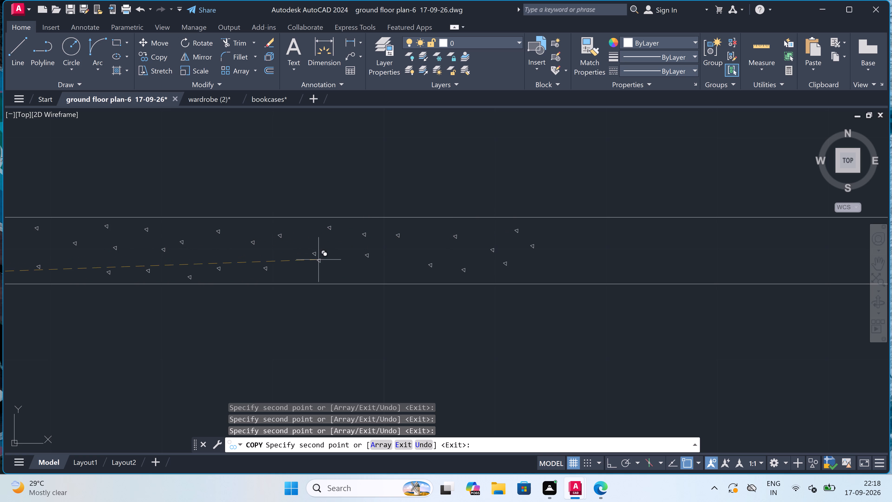
pyautogui.click(347, 266)
# Add six scattered triangle copies in the slab above the right part of the tall bookcase.
pyautogui.scroll(-3, 347, 266)
pyautogui.scroll(1, 428, 265)
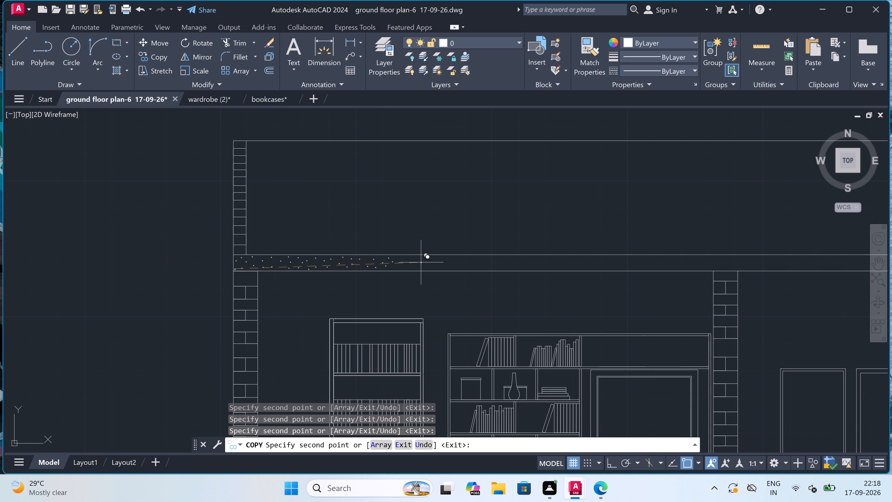
pyautogui.scroll(3, 428, 265)
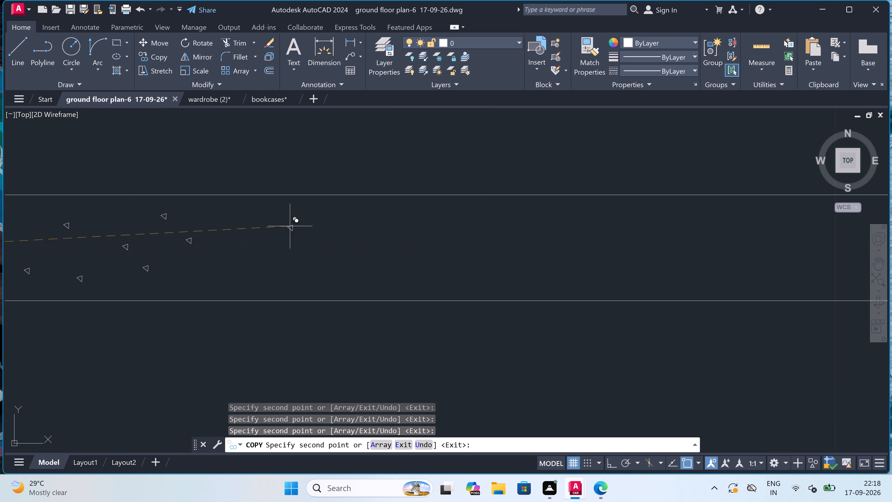
pyautogui.click(294, 219)
pyautogui.click(413, 216)
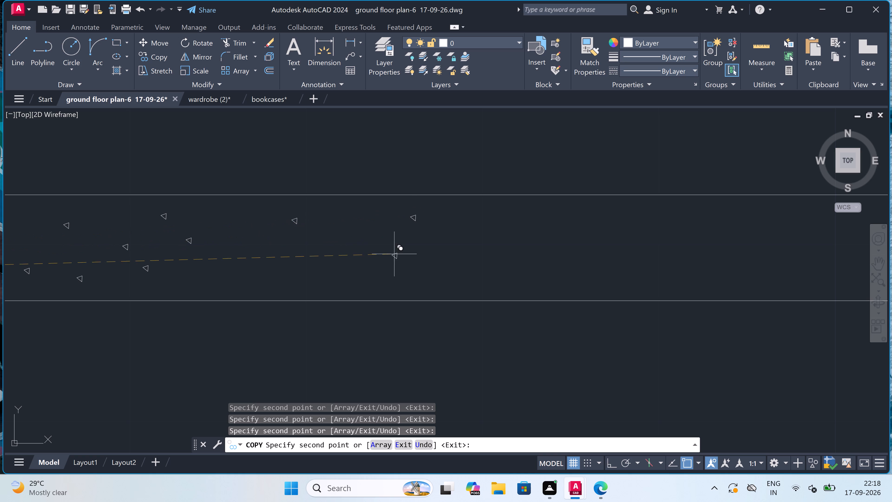
pyautogui.click(388, 258)
pyautogui.click(306, 277)
pyautogui.click(243, 256)
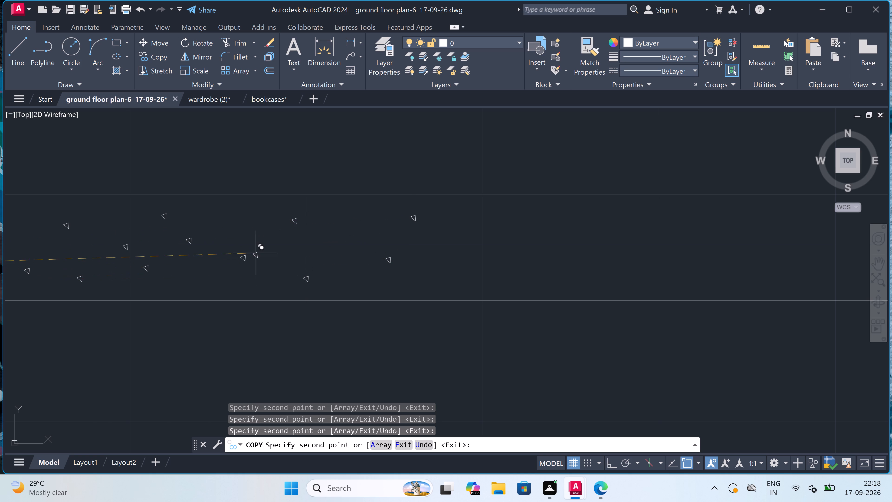
pyautogui.click(348, 224)
# Add seven scattered triangle copies in the slab from the tall bookcase's right end to above the wide shelf unit's left end.
pyautogui.scroll(-3, 349, 225)
pyautogui.scroll(2, 401, 225)
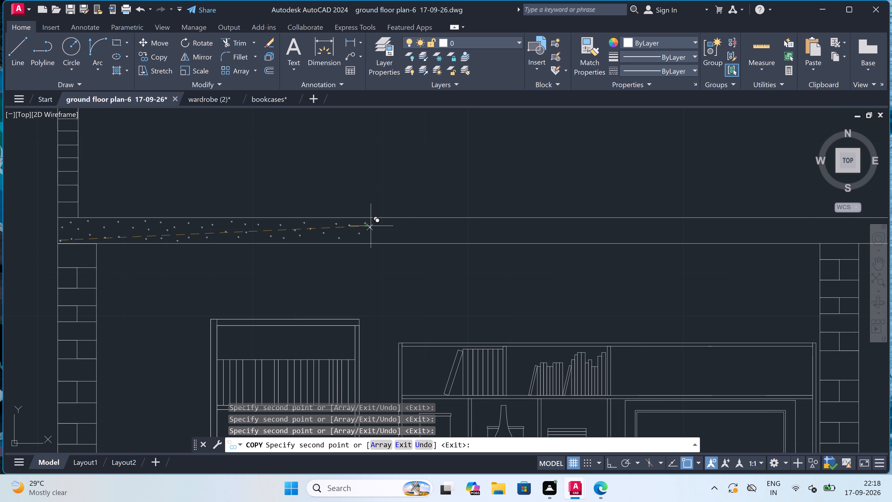
pyautogui.scroll(1, 401, 225)
pyautogui.moveTo(372, 227); pyautogui.dragTo(375, 227)
pyautogui.click(592, 220)
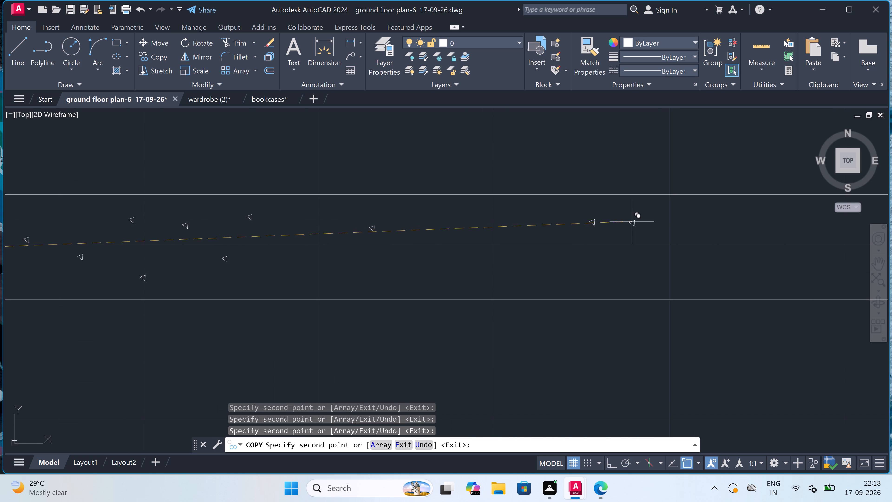
pyautogui.click(724, 215)
pyautogui.click(721, 268)
pyautogui.click(662, 271)
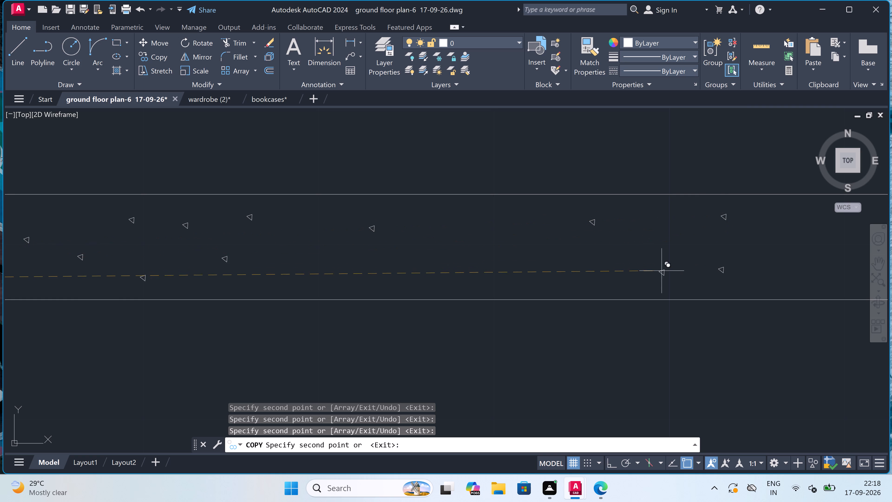
pyautogui.click(657, 236)
pyautogui.click(580, 283)
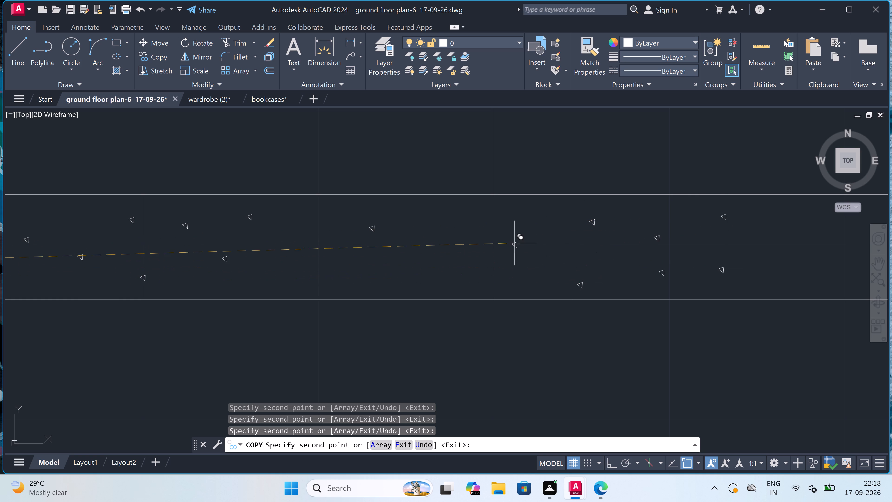
# Fill the sparse areas between the latest triangles with ten more copies spread between the slab's top and bottom lines.
pyautogui.click(509, 231)
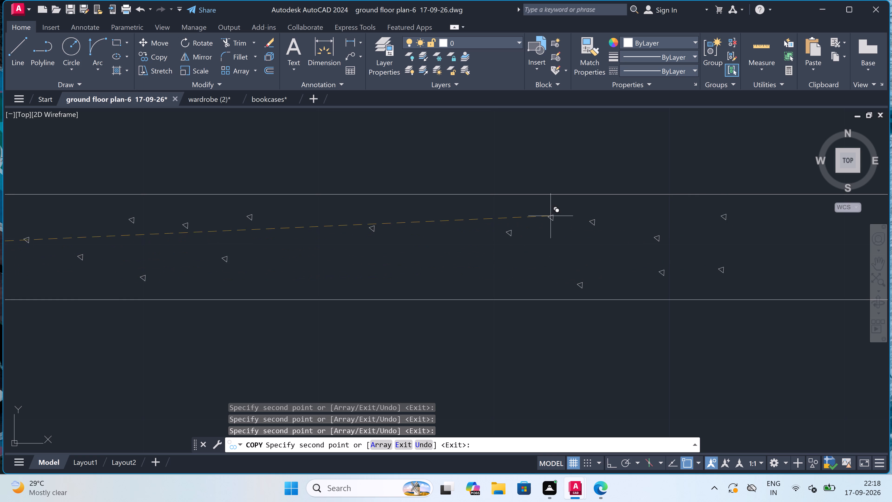
pyautogui.click(549, 211)
pyautogui.moveTo(442, 221); pyautogui.dragTo(444, 224)
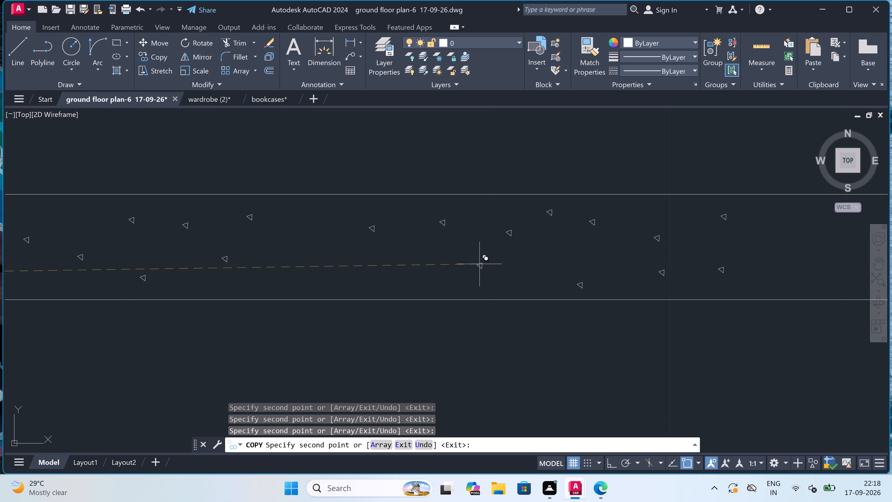
pyautogui.click(501, 268)
pyautogui.click(404, 282)
pyautogui.click(453, 268)
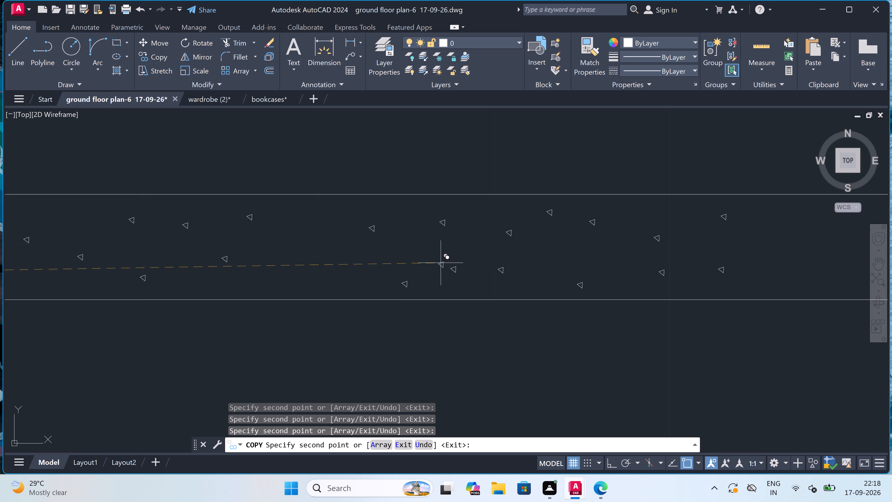
pyautogui.click(308, 206)
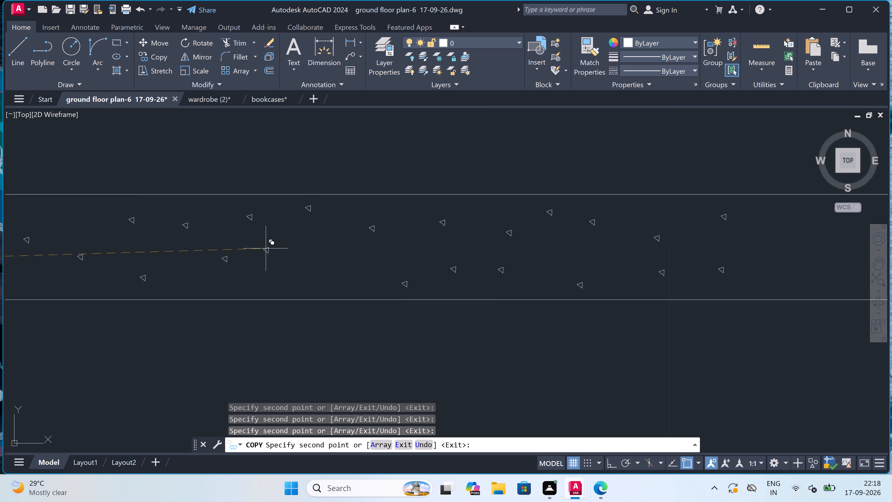
pyautogui.moveTo(290, 250); pyautogui.dragTo(292, 251)
pyautogui.click(334, 255)
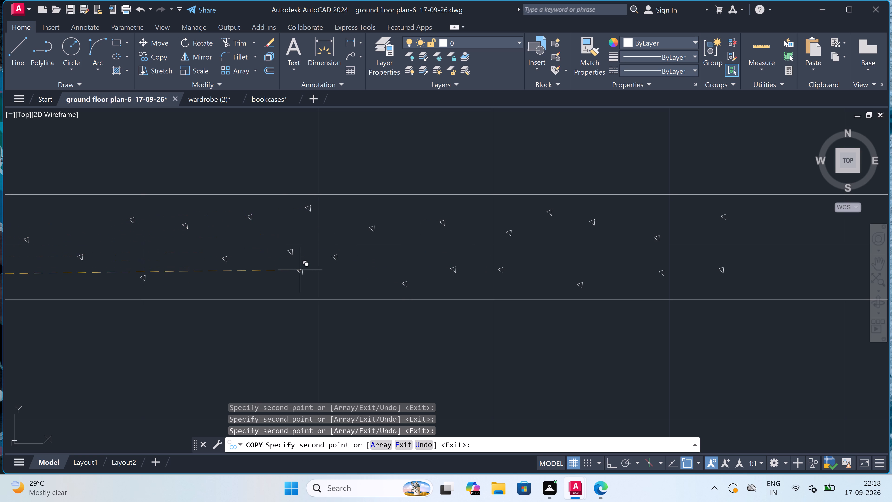
pyautogui.click(277, 280)
# Add seven scattered triangle copies in the slab above the middle of the wide shelf unit.
pyautogui.scroll(-4, 277, 280)
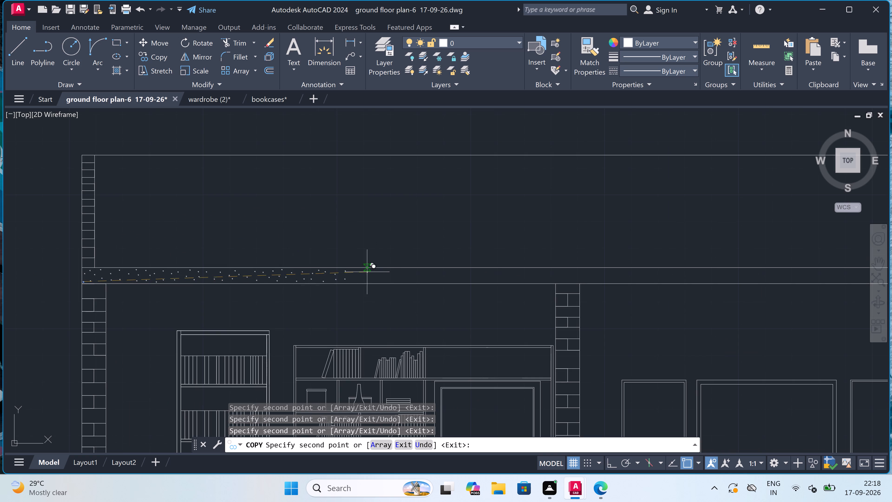
pyautogui.scroll(4, 382, 277)
pyautogui.click(260, 237)
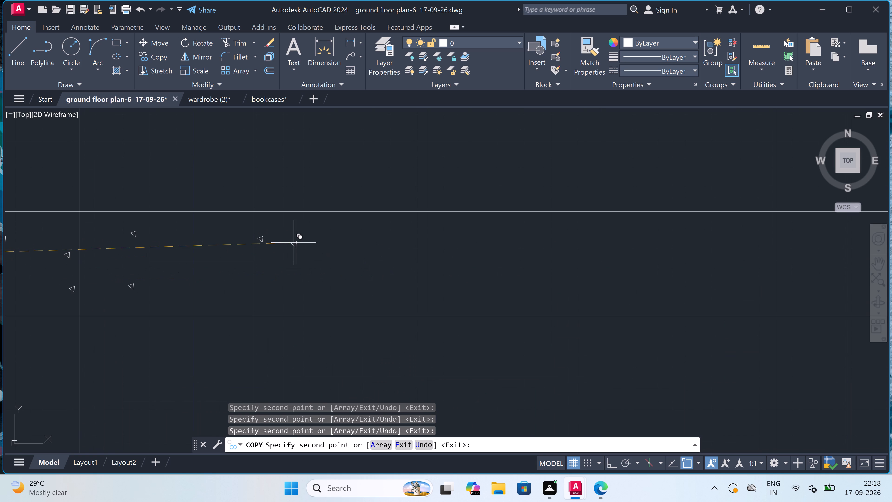
pyautogui.click(474, 249)
pyautogui.click(651, 250)
pyautogui.click(577, 274)
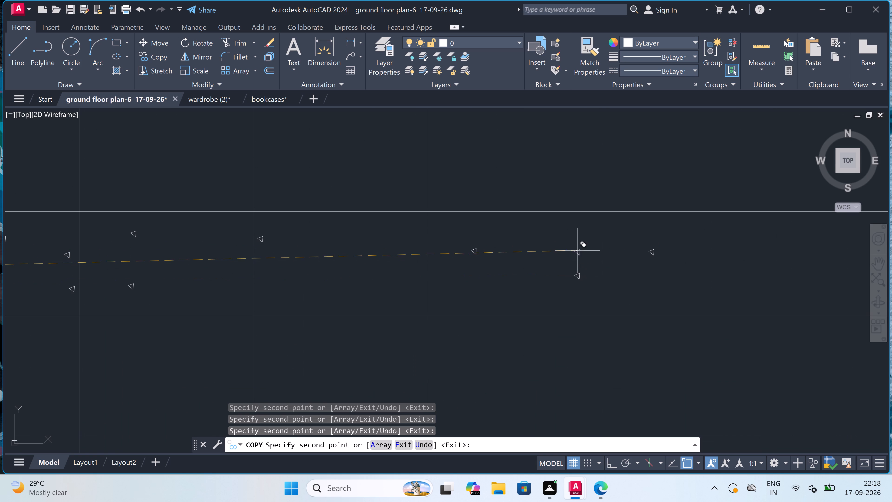
pyautogui.click(564, 228)
pyautogui.click(527, 295)
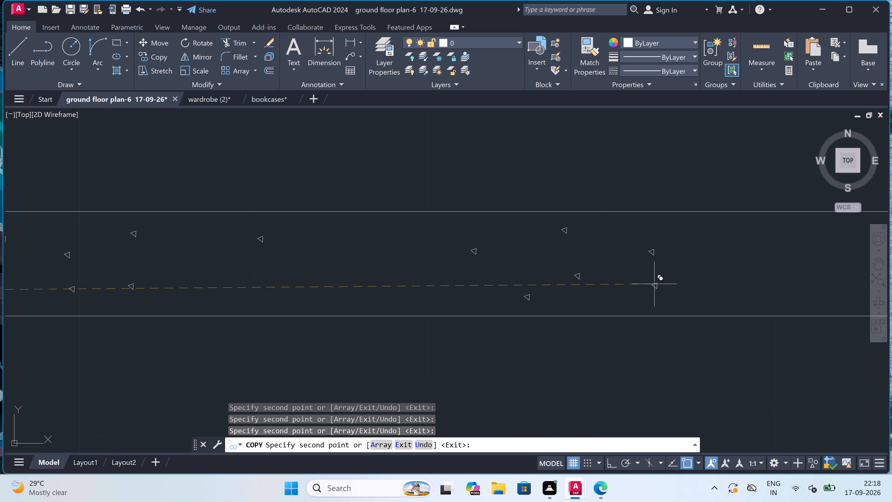
pyautogui.click(652, 289)
# Fill the gaps among the newest triangles and toward the earlier ones with six more copies above the wide shelf unit.
pyautogui.click(417, 226)
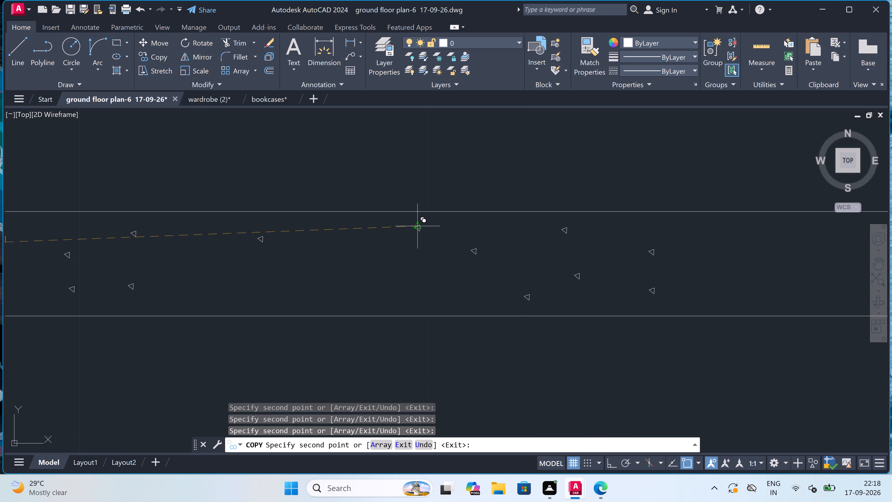
pyautogui.click(346, 267)
pyautogui.click(433, 291)
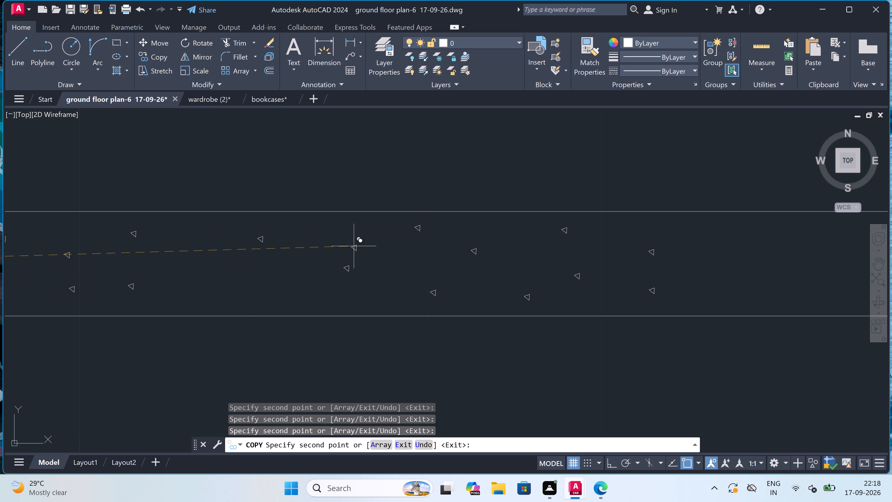
pyautogui.click(310, 228)
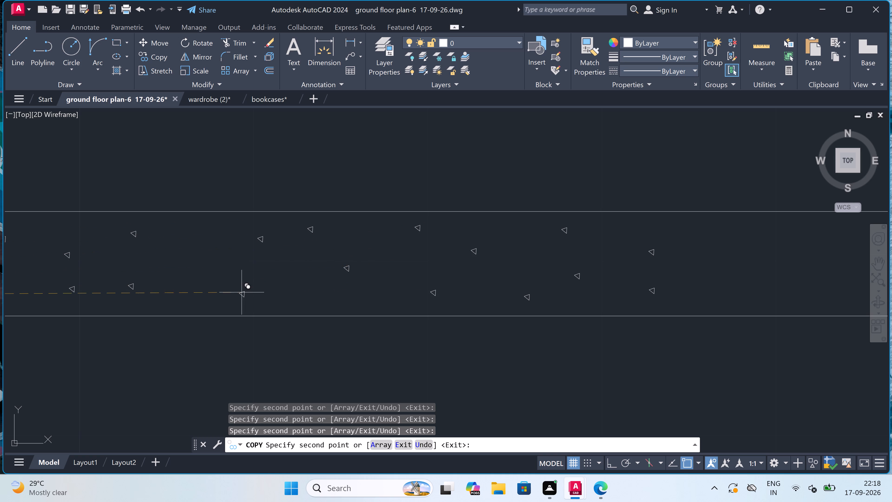
pyautogui.click(211, 269)
pyautogui.click(290, 299)
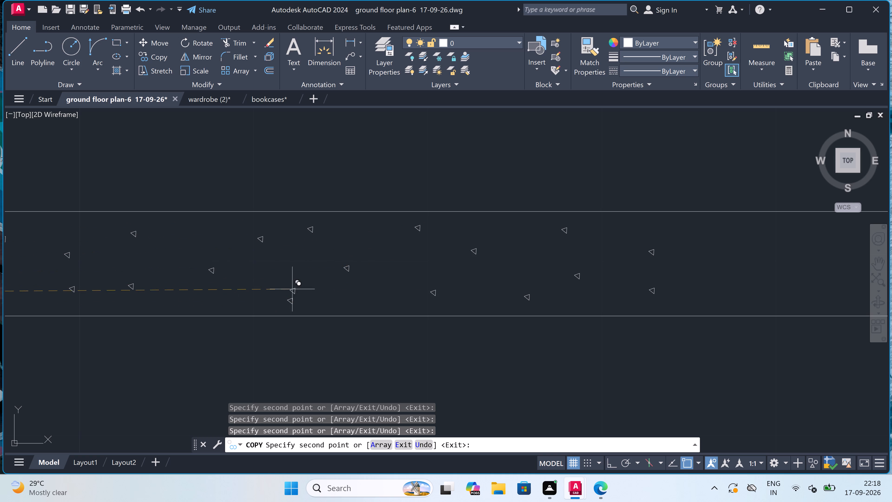
# Extend the pattern toward the brick wall beside the wide shelf unit with seven scattered triangle copies between the slab lines.
pyautogui.scroll(-4, 308, 284)
pyautogui.scroll(4, 413, 277)
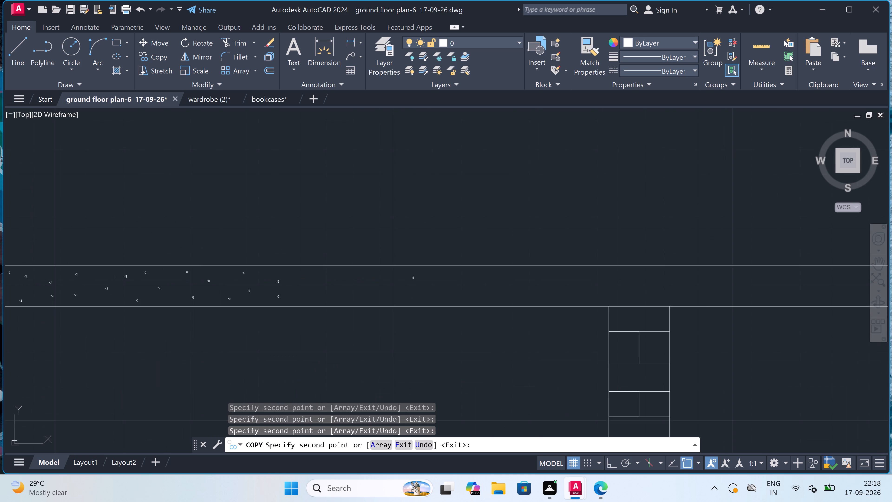
pyautogui.moveTo(152, 267); pyautogui.dragTo(155, 267)
pyautogui.click(468, 279)
pyautogui.click(654, 263)
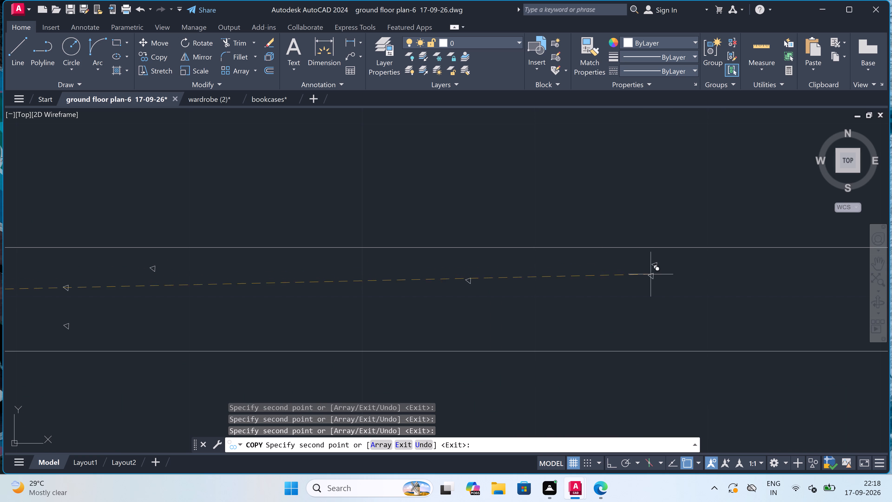
pyautogui.click(675, 316)
pyautogui.moveTo(604, 321); pyautogui.dragTo(593, 337)
pyautogui.click(575, 290)
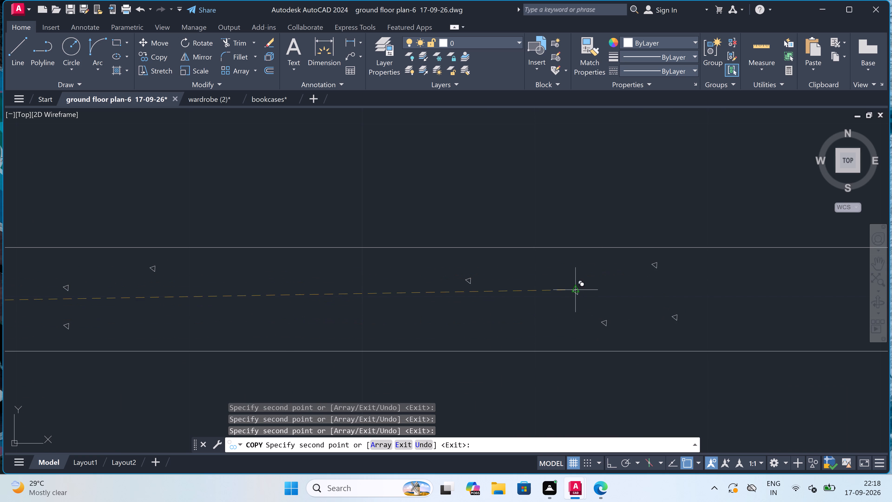
pyautogui.click(607, 262)
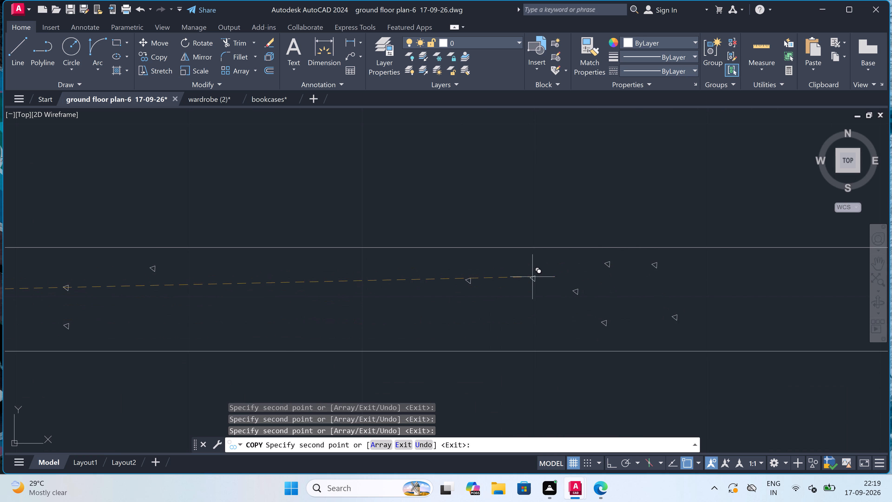
# Add seven triangle copies at varied heights on the near side of the newest cluster, working back toward the earlier triangles.
pyautogui.click(528, 263)
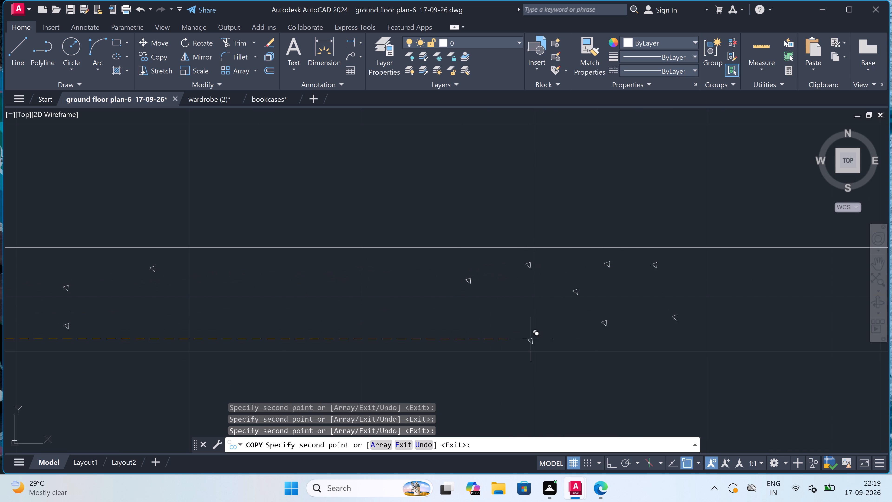
pyautogui.click(529, 339)
pyautogui.click(526, 307)
pyautogui.click(458, 328)
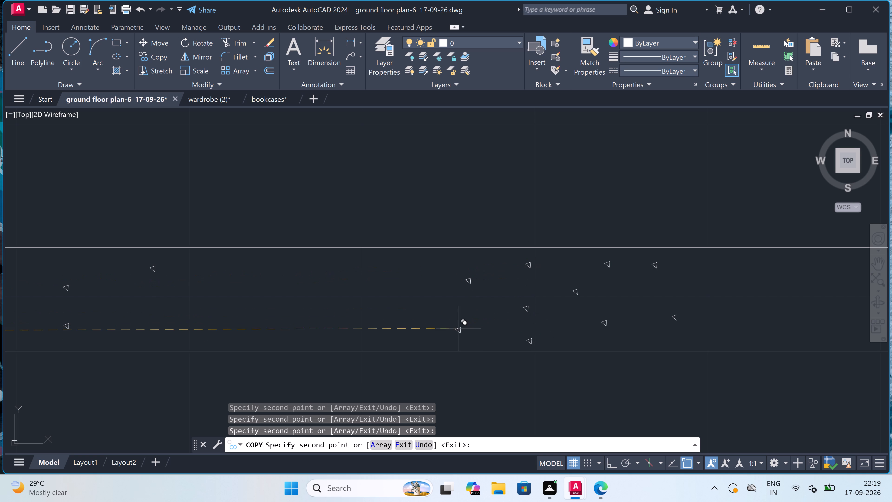
pyautogui.doubleClick(427, 261)
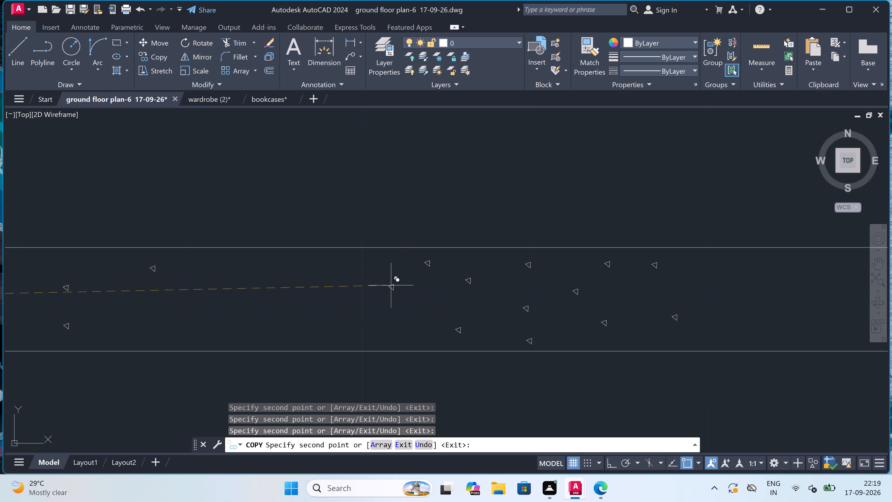
pyautogui.moveTo(395, 295); pyautogui.dragTo(394, 288)
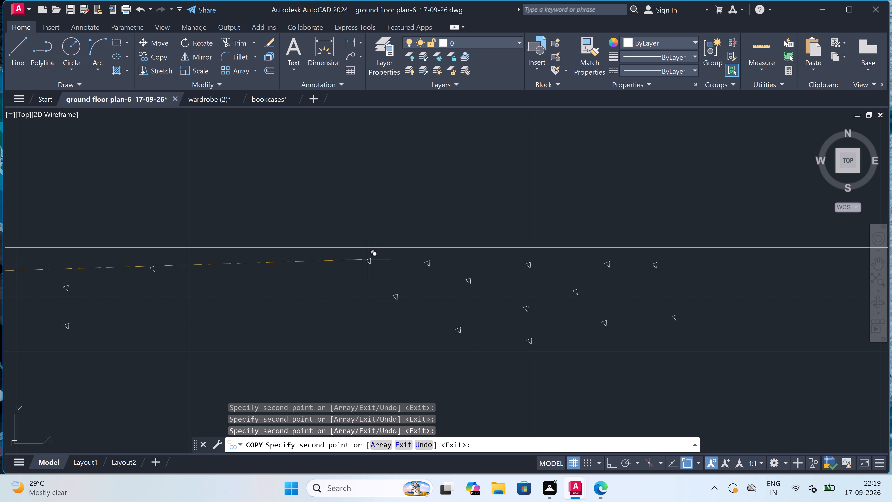
pyautogui.moveTo(368, 260); pyautogui.dragTo(366, 261)
# Fill the remaining gap between the earlier triangles and the newest cluster with six more scattered copies.
pyautogui.moveTo(225, 271); pyautogui.dragTo(225, 271)
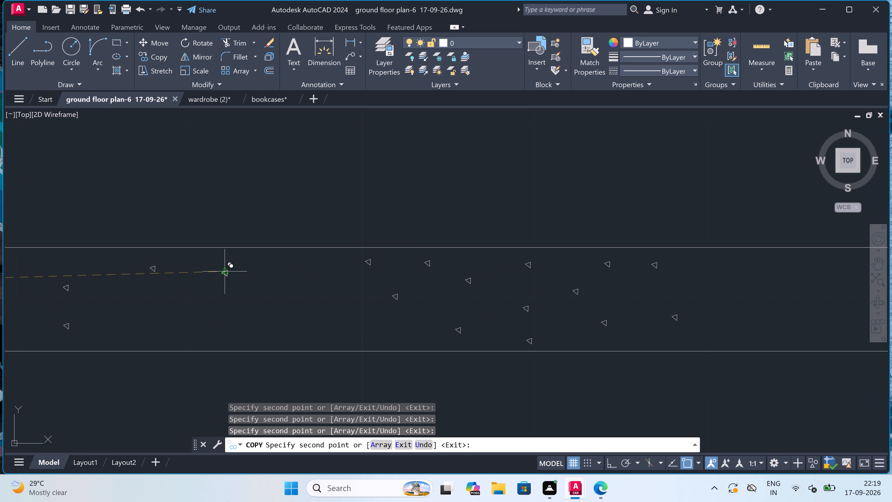
pyautogui.moveTo(225, 271); pyautogui.dragTo(227, 271)
pyautogui.click(311, 271)
pyautogui.moveTo(177, 316); pyautogui.dragTo(180, 316)
pyautogui.click(253, 308)
pyautogui.click(272, 305)
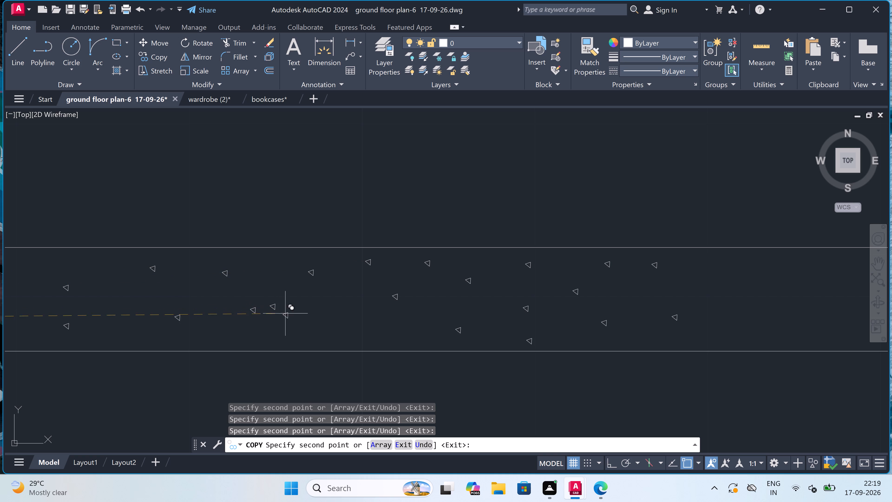
pyautogui.click(340, 318)
# Place seven triangle copies in the slab on both sides of the brick wall beside the wide shelf unit, keeping them inside the slab lines.
pyautogui.scroll(-4, 298, 280)
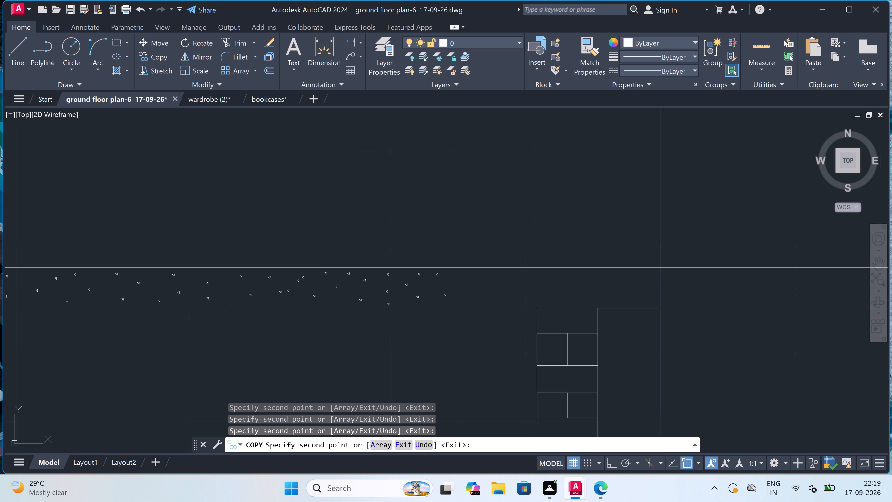
pyautogui.scroll(-3, 298, 280)
pyautogui.scroll(4, 339, 279)
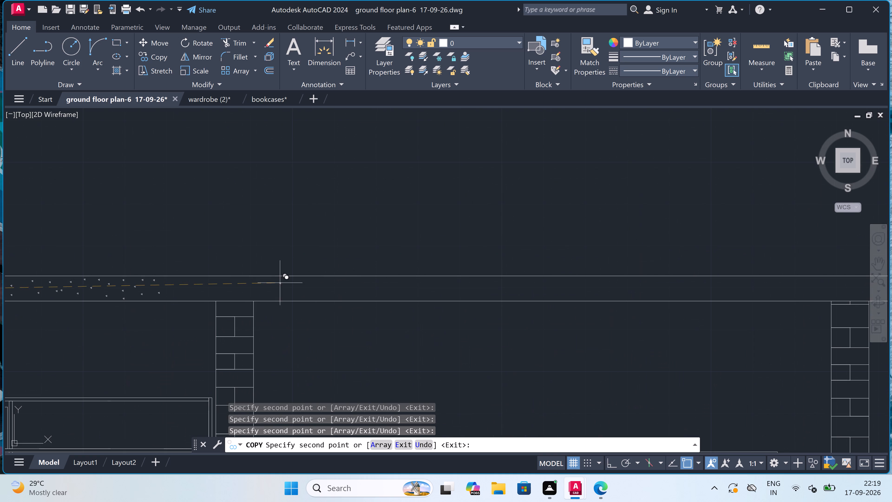
pyautogui.scroll(3, 171, 291)
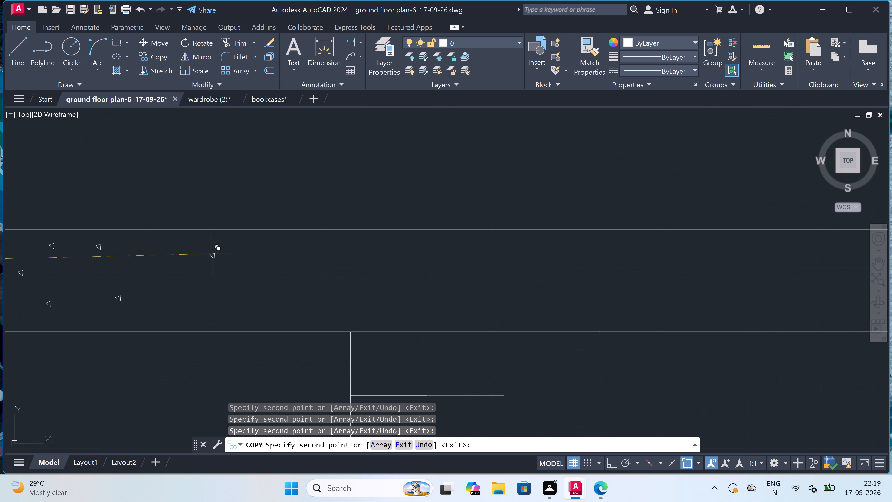
pyautogui.moveTo(214, 255); pyautogui.dragTo(218, 254)
pyautogui.click(330, 266)
pyautogui.doubleClick(547, 259)
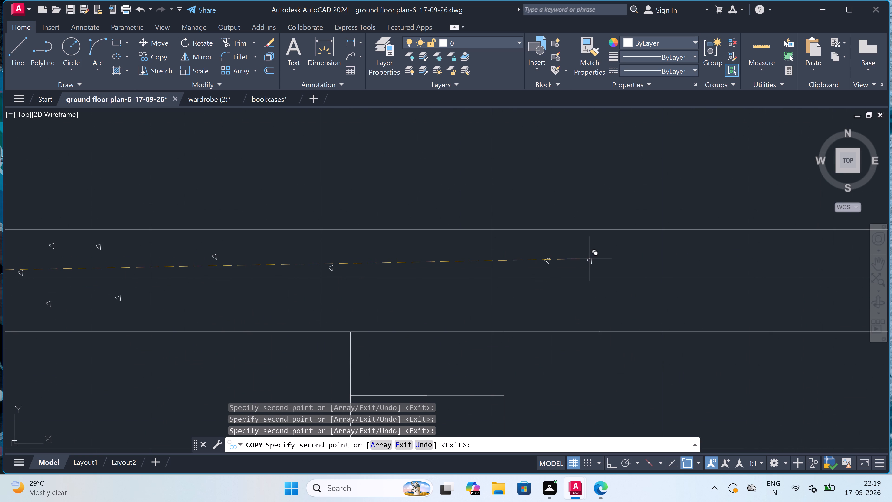
pyautogui.click(654, 264)
pyautogui.click(629, 313)
pyautogui.moveTo(629, 313); pyautogui.dragTo(629, 311)
pyautogui.click(608, 255)
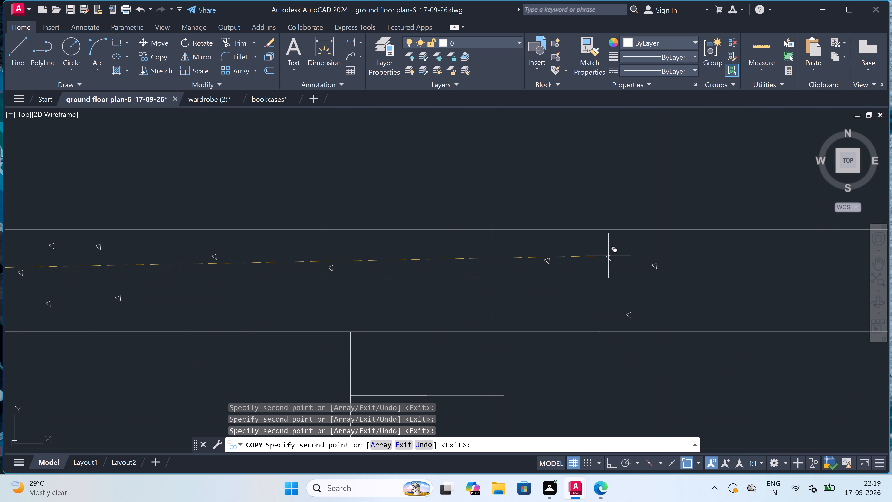
pyautogui.click(576, 330)
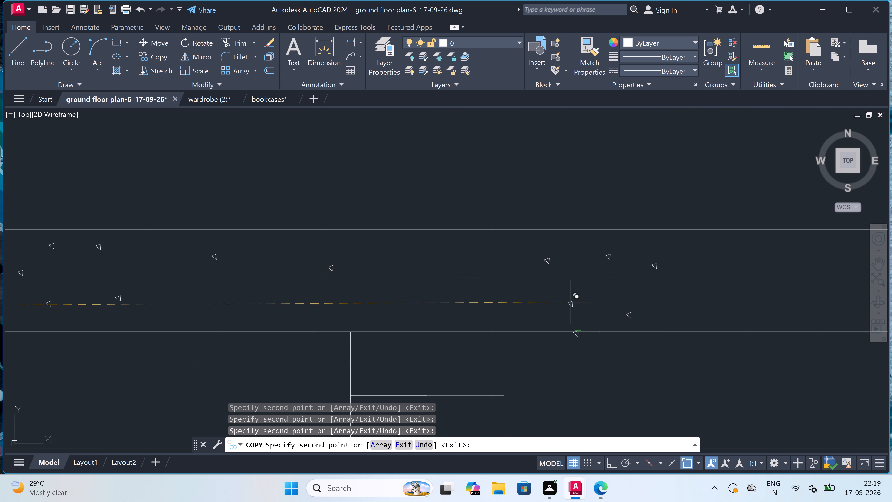
pyautogui.hotkey('ctrl', 'z')
pyautogui.scroll(1, 571, 302)
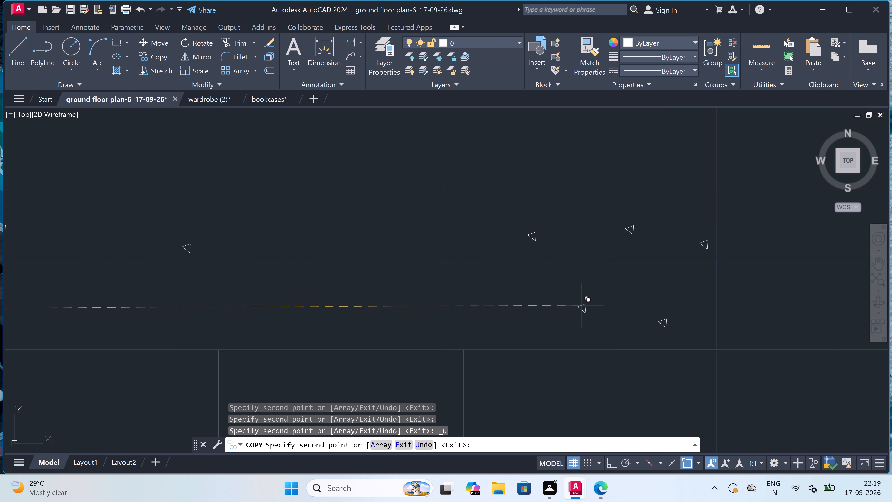
pyautogui.click(590, 317)
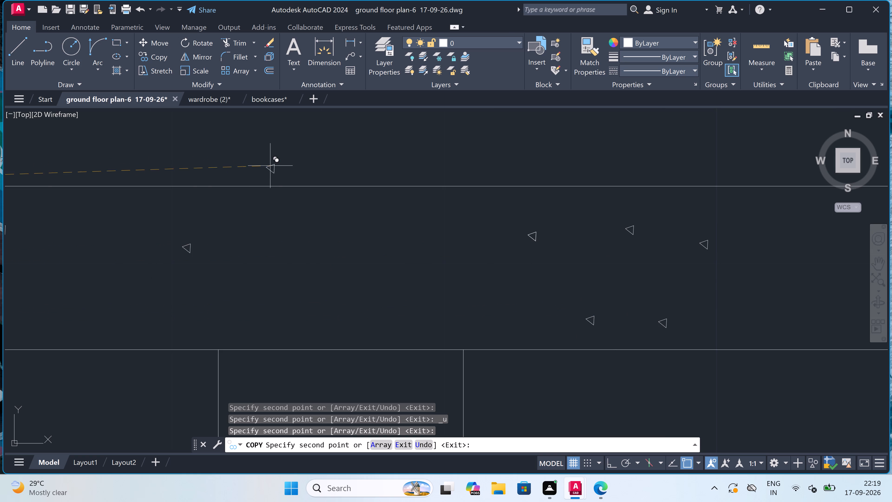
# Fill the sparse slab area just before and directly above the brick wall with eight more scattered triangle copies.
pyautogui.scroll(-5, 276, 183)
pyautogui.scroll(1, 242, 199)
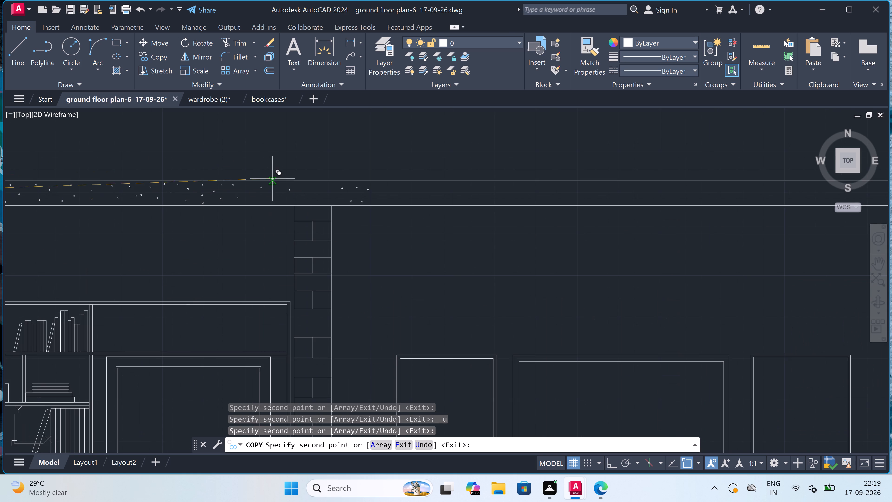
pyautogui.scroll(3, 282, 172)
pyautogui.click(264, 221)
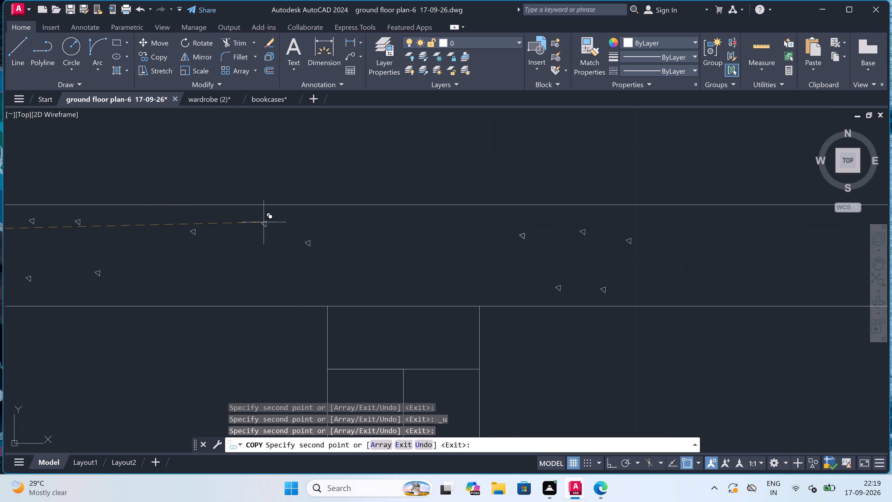
pyautogui.click(239, 257)
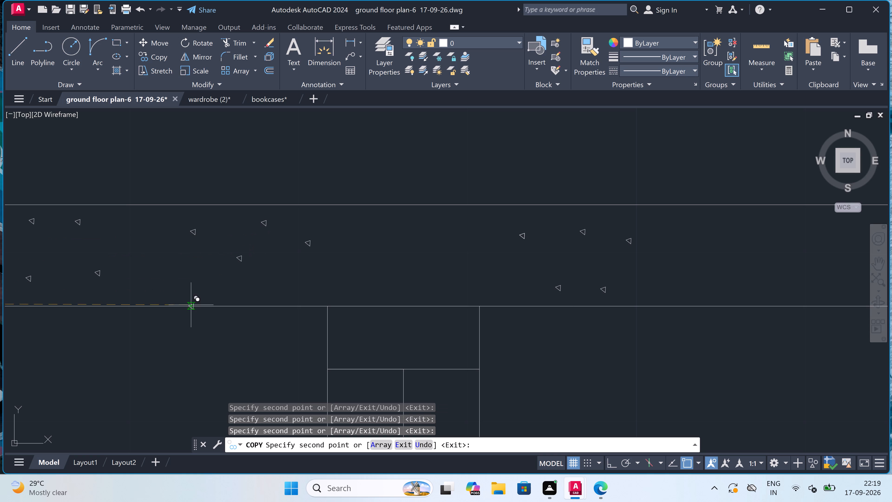
pyautogui.click(183, 290)
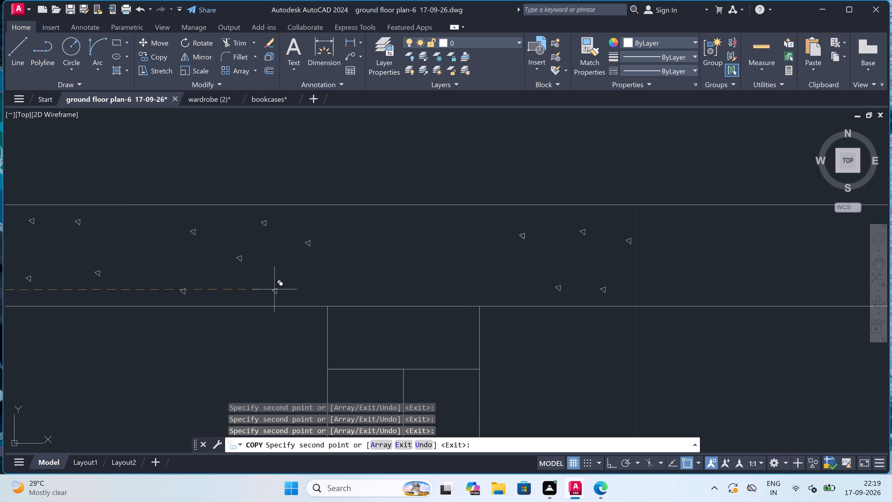
pyautogui.click(289, 288)
pyautogui.click(436, 273)
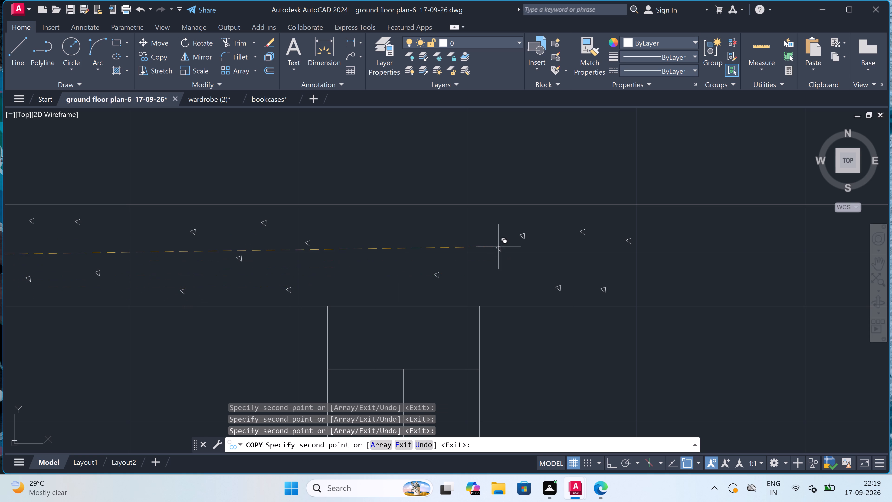
pyautogui.click(402, 226)
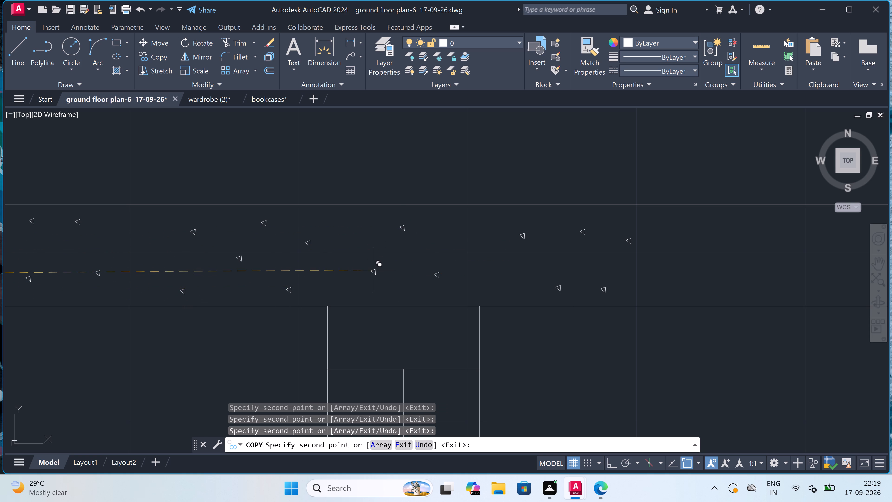
pyautogui.click(371, 273)
pyautogui.click(465, 223)
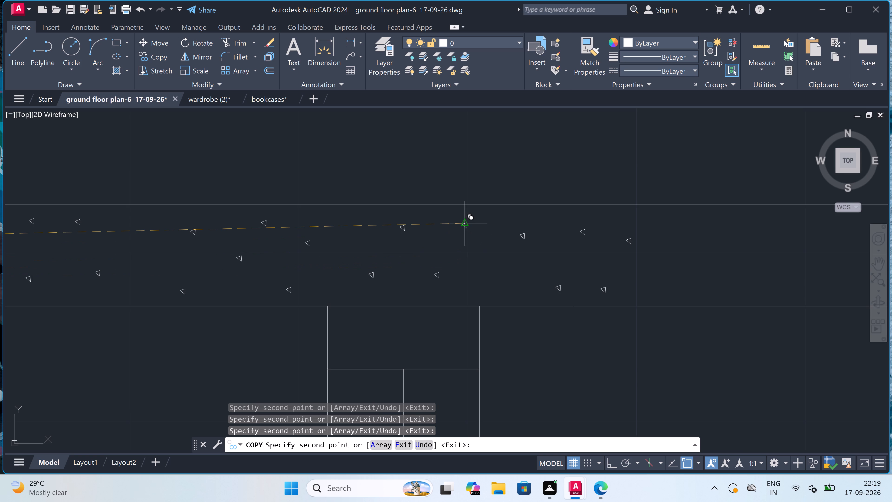
# Place six spaced triangle copies at varied heights in the roof slab just past the brick wall beside the shelf unit.
pyautogui.scroll(-5, 465, 223)
pyautogui.scroll(5, 525, 221)
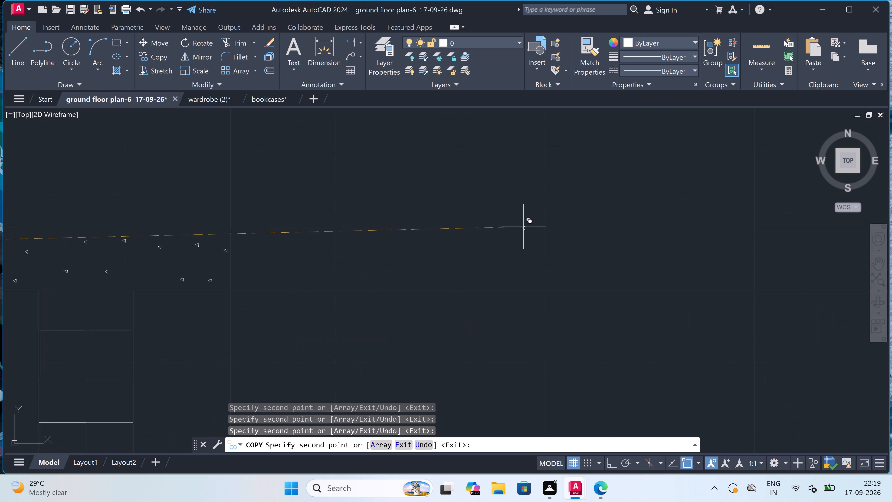
pyautogui.doubleClick(511, 243)
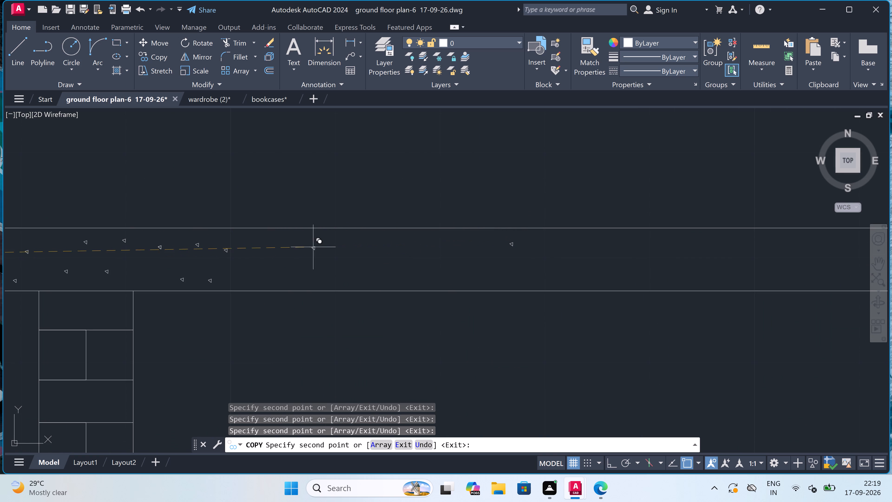
pyautogui.doubleClick(269, 241)
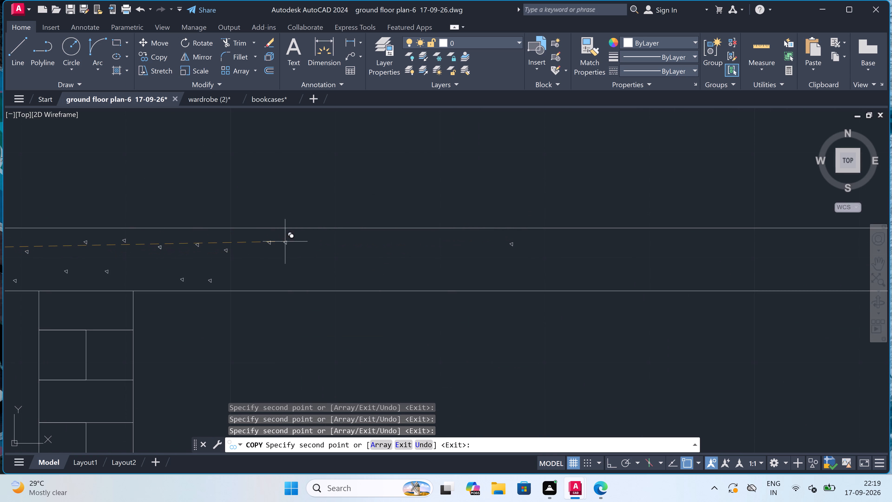
pyautogui.click(344, 244)
pyautogui.click(448, 239)
pyautogui.click(391, 262)
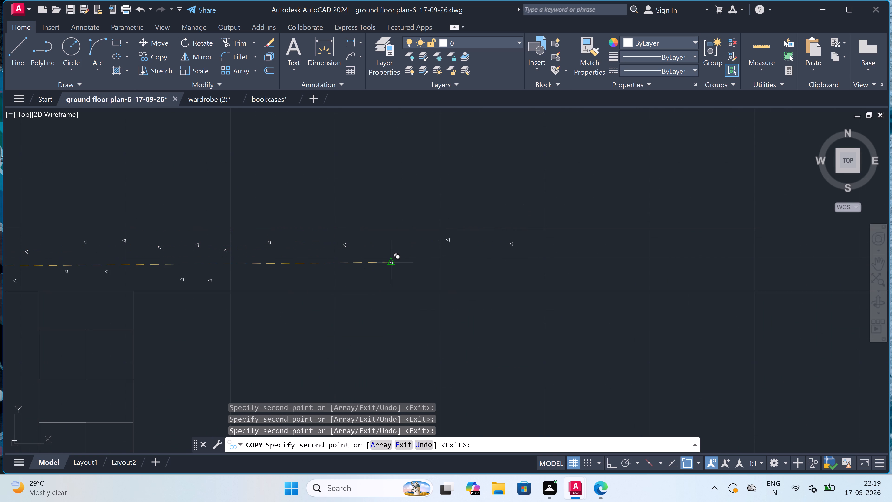
pyautogui.click(479, 264)
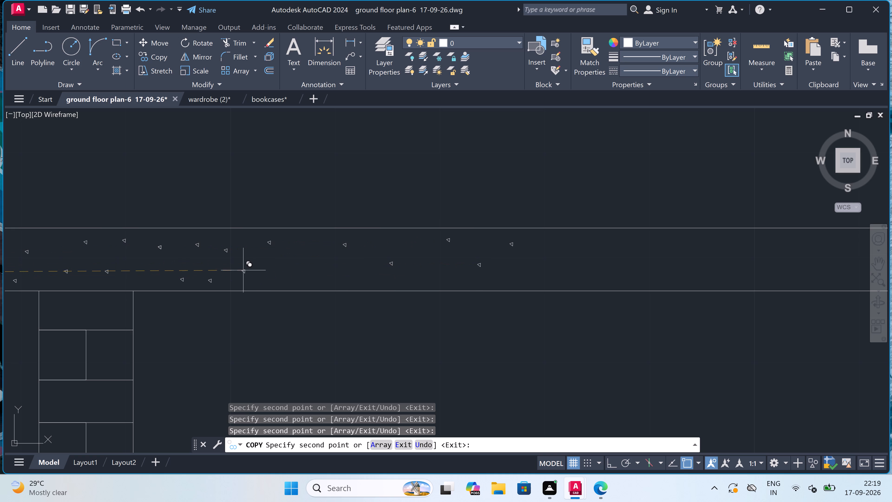
# Fill the gaps among the newest triangles past the wall with six more copies, mostly in the slab's lower half.
pyautogui.click(256, 270)
pyautogui.click(299, 272)
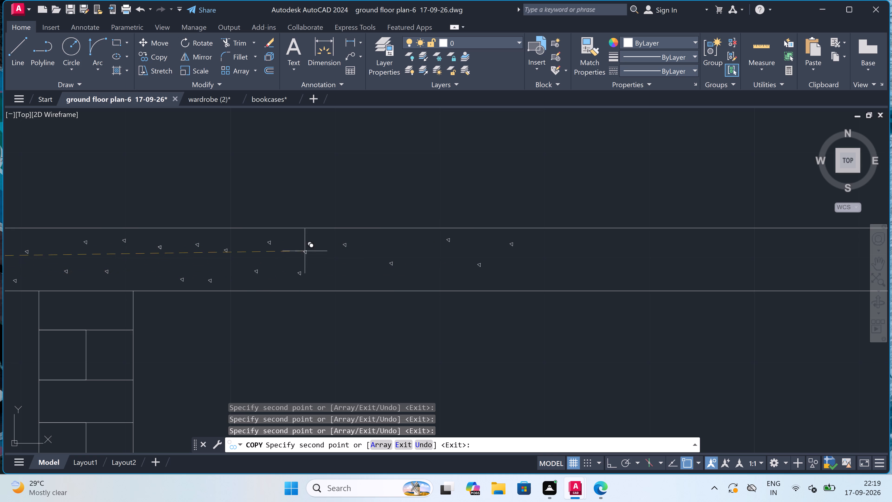
pyautogui.click(306, 248)
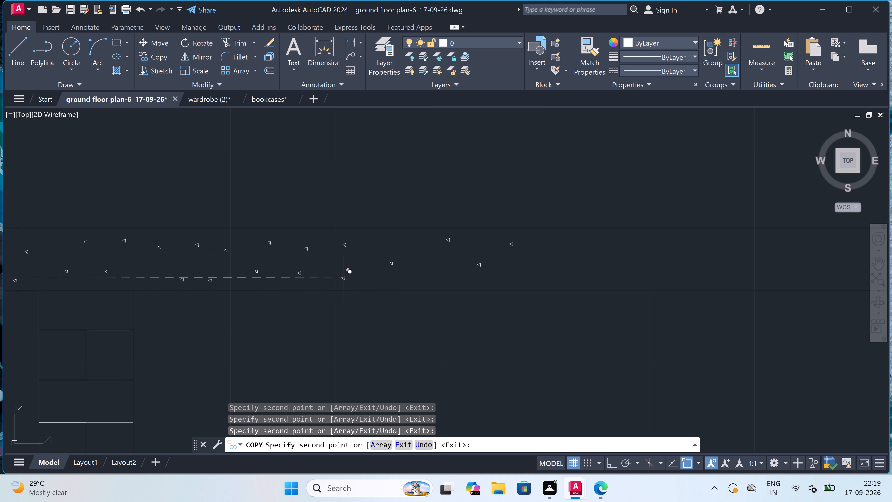
pyautogui.click(343, 277)
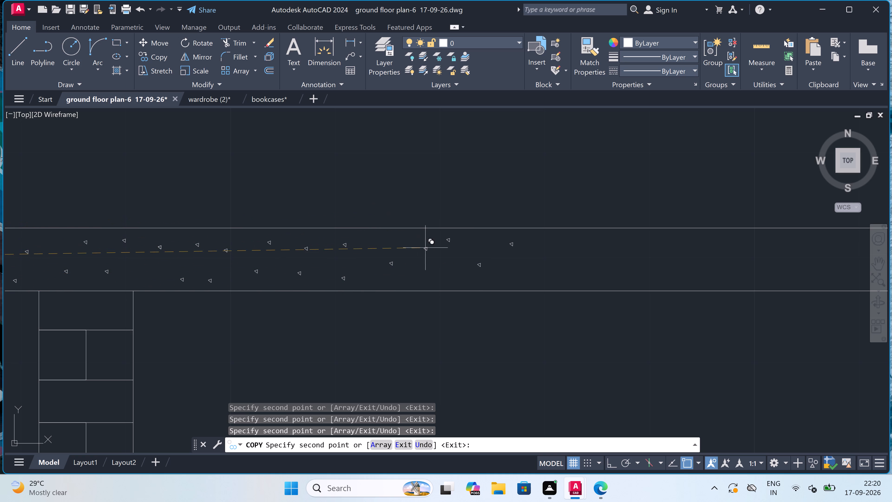
pyautogui.click(432, 269)
pyautogui.scroll(1, 392, 233)
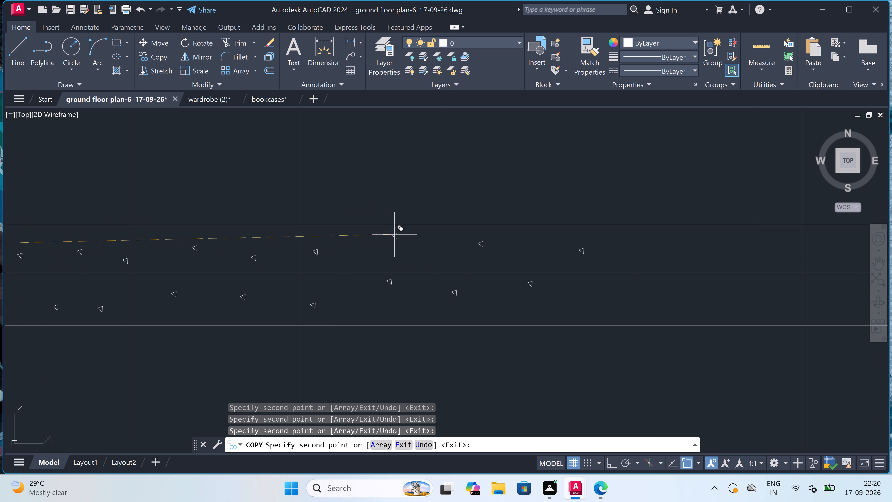
pyautogui.click(399, 231)
# Place four spaced triangle copies in the empty slab beyond the last cluster, heading toward the wall beside the wardrobe.
pyautogui.scroll(-4, 399, 232)
pyautogui.scroll(-5, 459, 238)
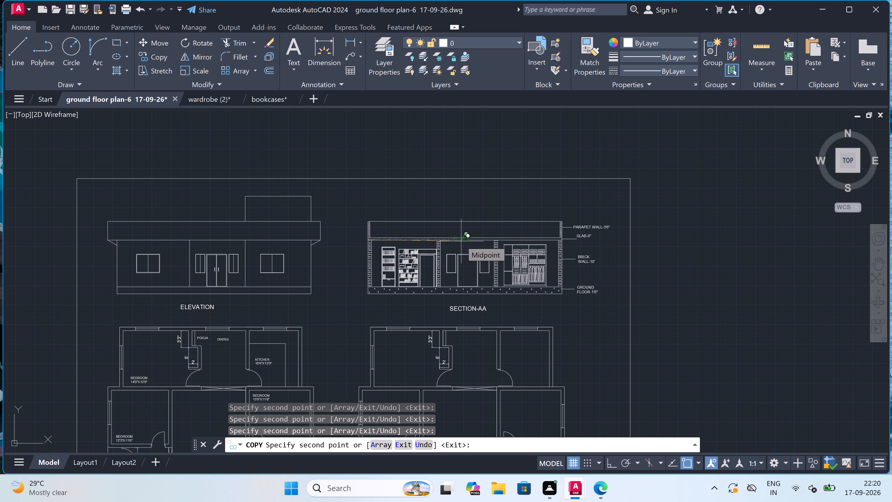
pyautogui.scroll(3, 492, 236)
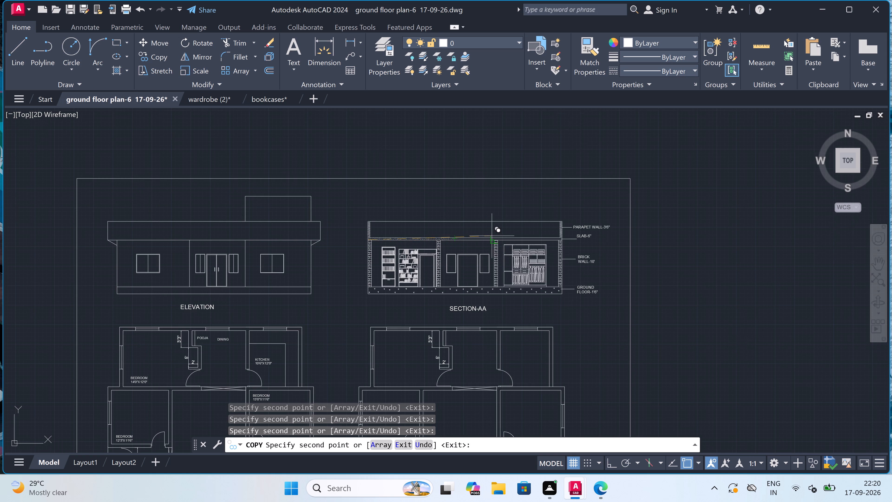
pyautogui.scroll(2, 489, 248)
pyautogui.scroll(-2, 475, 251)
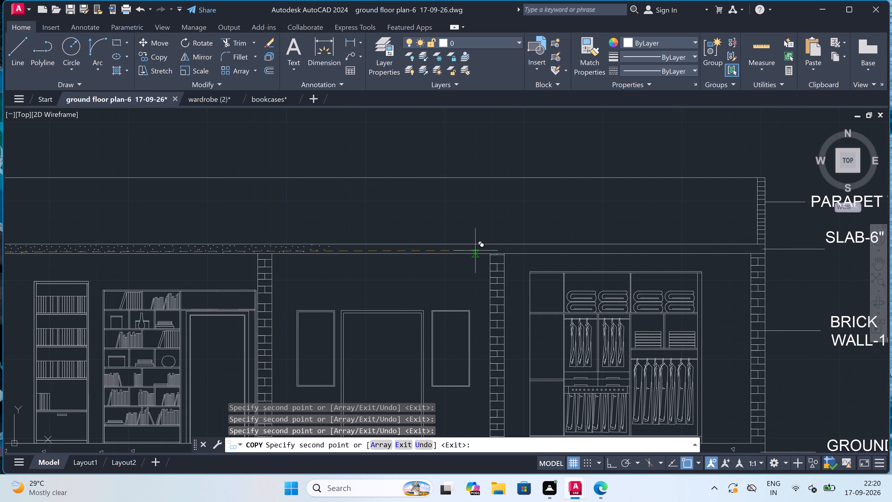
pyautogui.scroll(3, 376, 242)
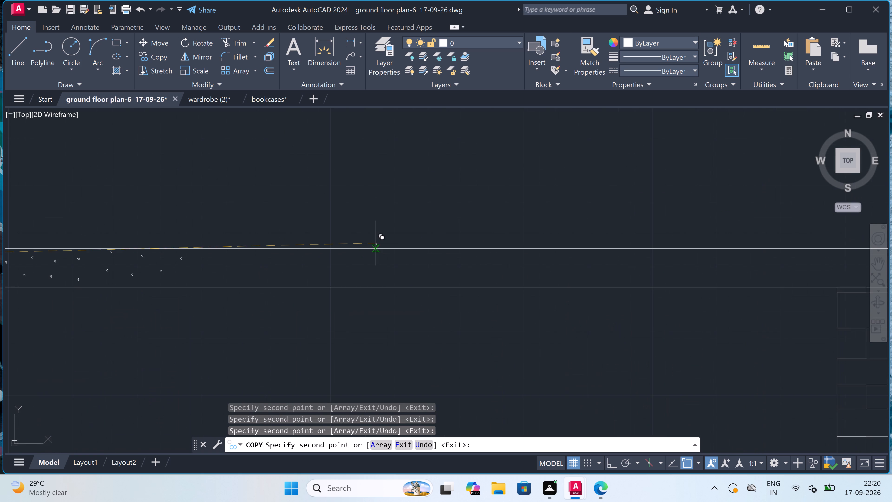
pyautogui.scroll(-2, 376, 243)
pyautogui.scroll(4, 334, 256)
pyautogui.scroll(-1, 336, 252)
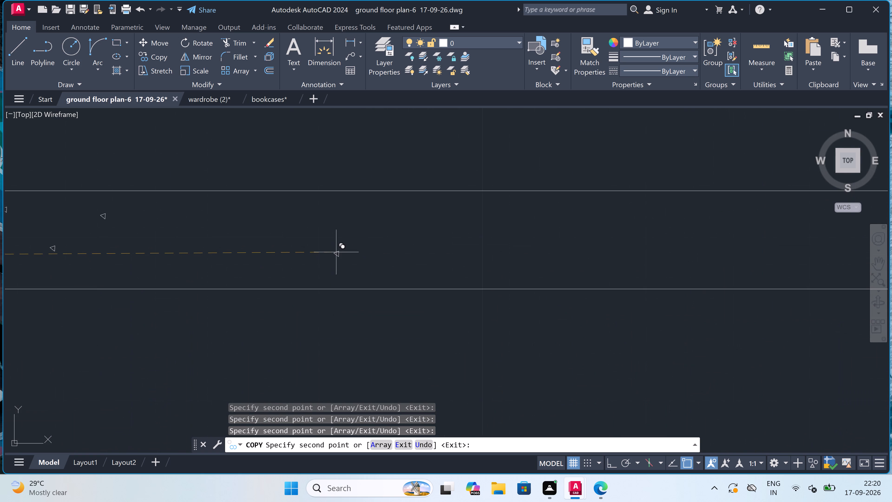
pyautogui.scroll(-1, 336, 252)
pyautogui.click(325, 244)
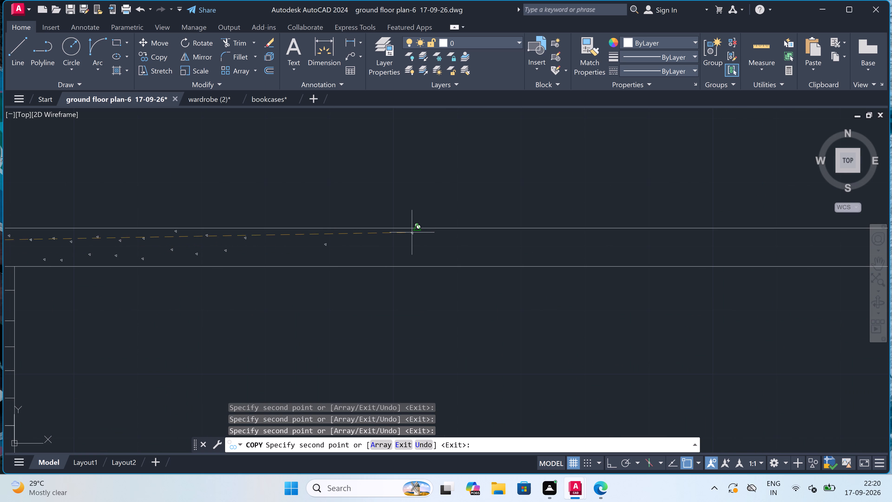
pyautogui.click(409, 238)
pyautogui.click(380, 243)
pyautogui.click(359, 250)
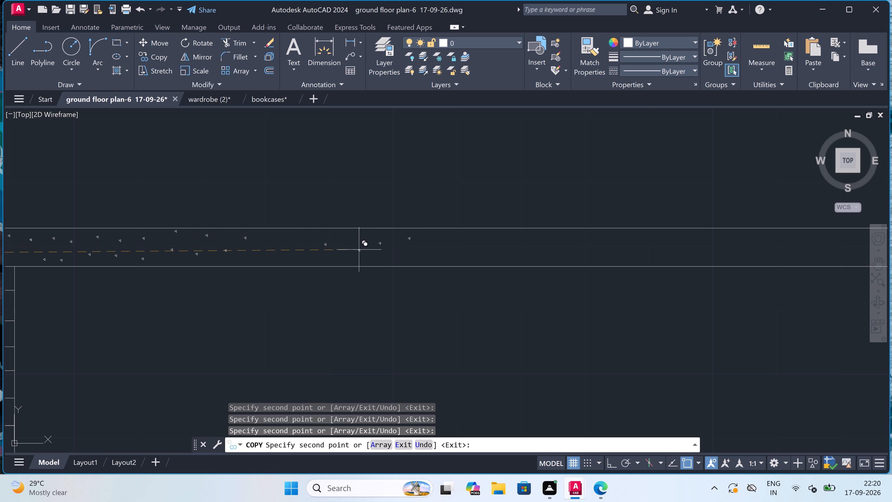
# Fill the sparse slab area around and before those four triangles with six more scattered copies.
pyautogui.click(263, 258)
pyautogui.doubleClick(275, 240)
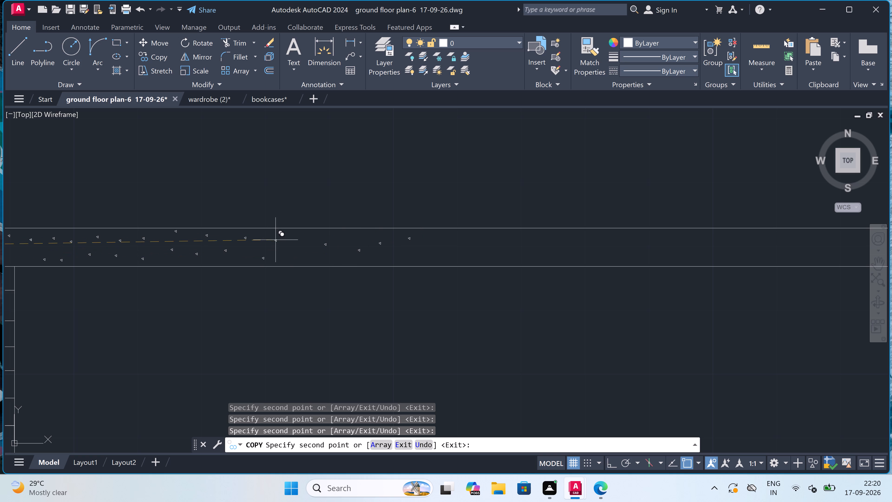
pyautogui.click(297, 247)
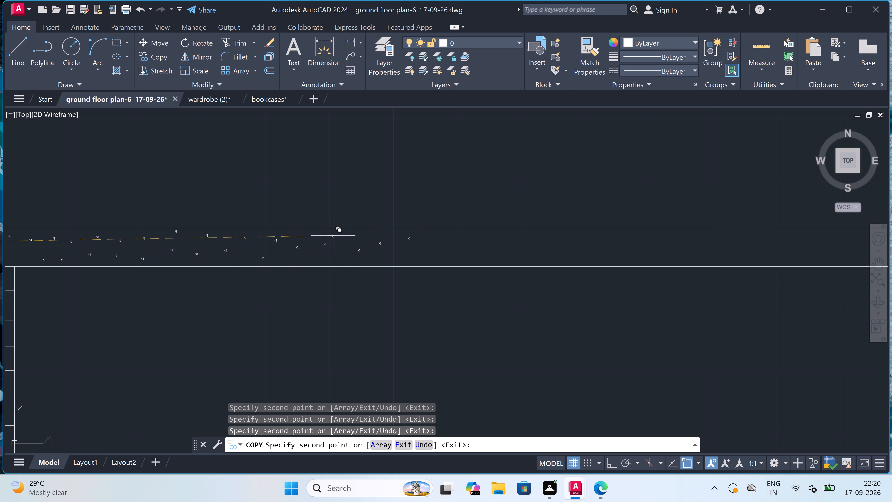
pyautogui.scroll(2, 336, 236)
pyautogui.moveTo(363, 245); pyautogui.dragTo(363, 252)
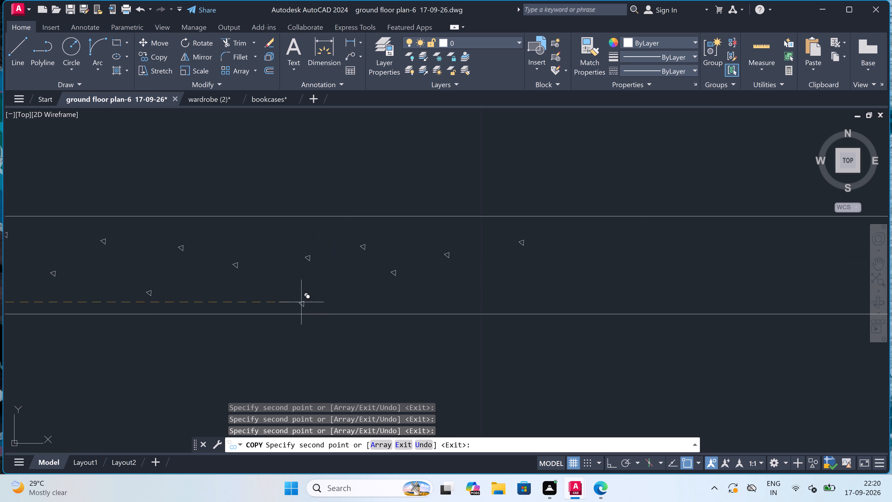
pyautogui.click(299, 300)
pyautogui.click(261, 229)
# Scatter nine triangle copies at varied heights along the following empty stretch of slab above the door and windows.
pyautogui.scroll(-3, 261, 229)
pyautogui.scroll(3, 321, 241)
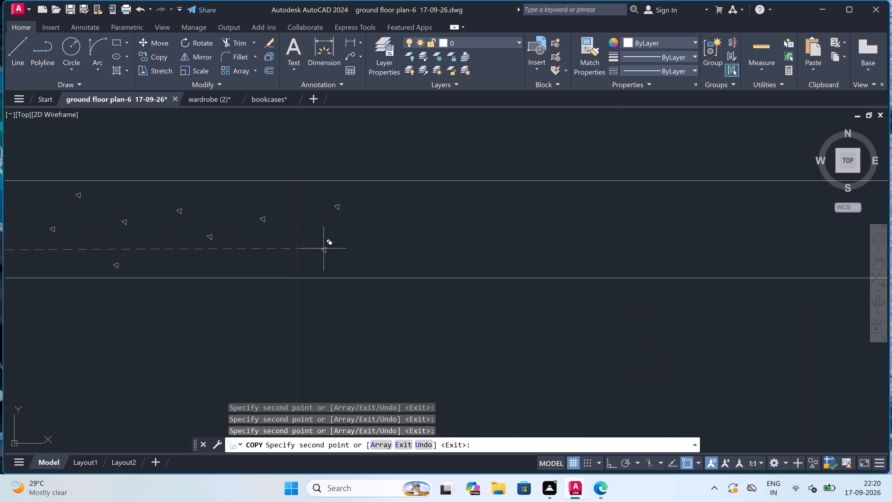
pyautogui.click(327, 258)
pyautogui.moveTo(327, 258); pyautogui.dragTo(333, 262)
pyautogui.click(392, 206)
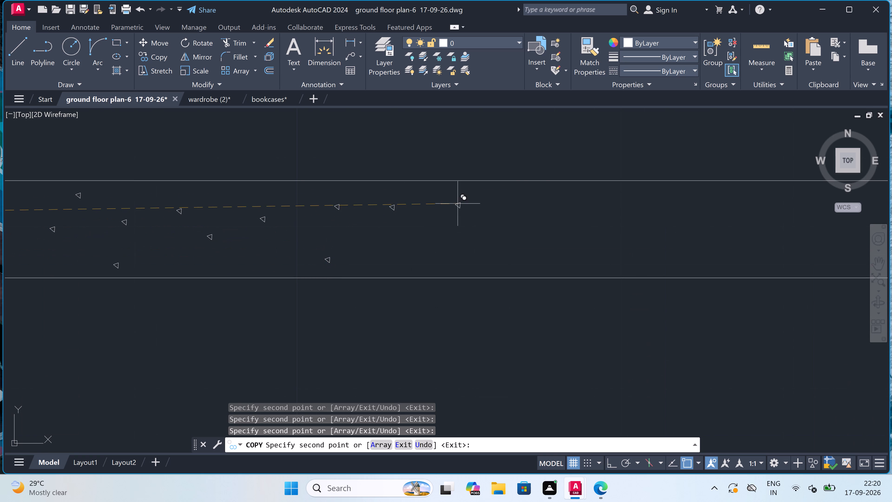
pyautogui.click(516, 188)
pyautogui.click(653, 201)
pyautogui.click(609, 237)
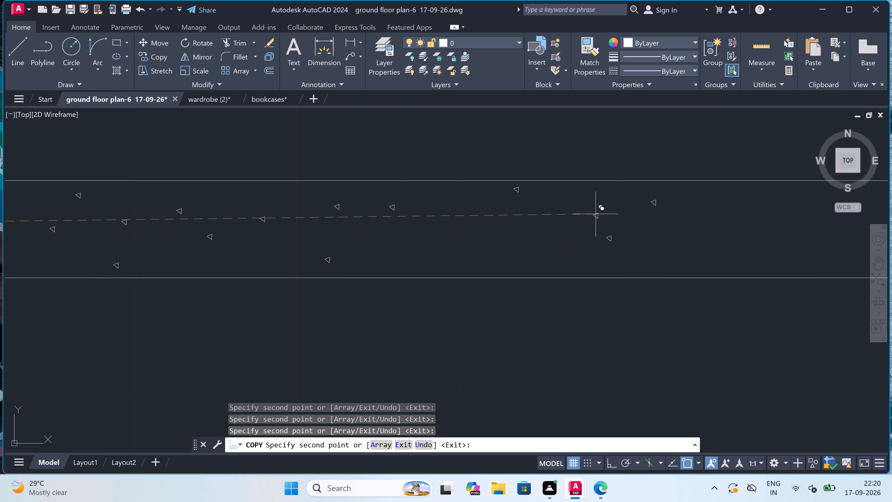
pyautogui.click(580, 203)
pyautogui.click(510, 251)
pyautogui.click(447, 216)
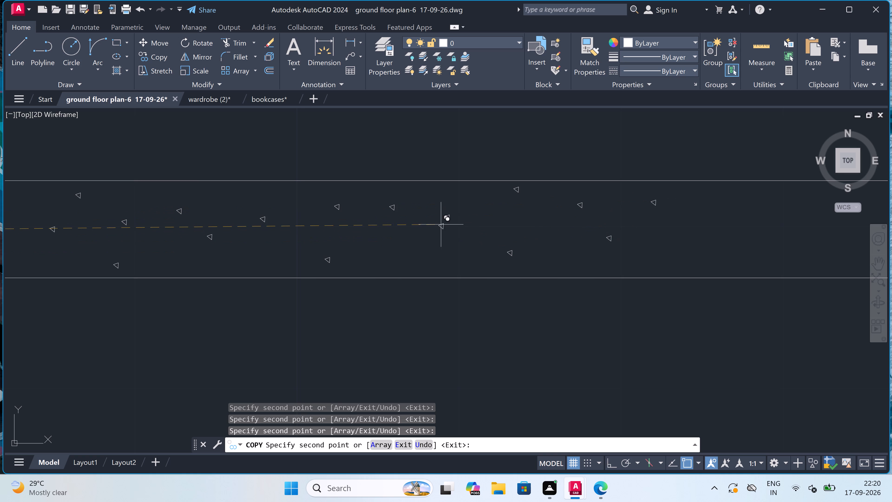
pyautogui.click(409, 258)
# Extend the slab pattern with six triangle copies toward the wardrobe-side wall, undoing the stray copy on the slab's top line.
pyautogui.scroll(-5, 409, 258)
pyautogui.scroll(5, 470, 254)
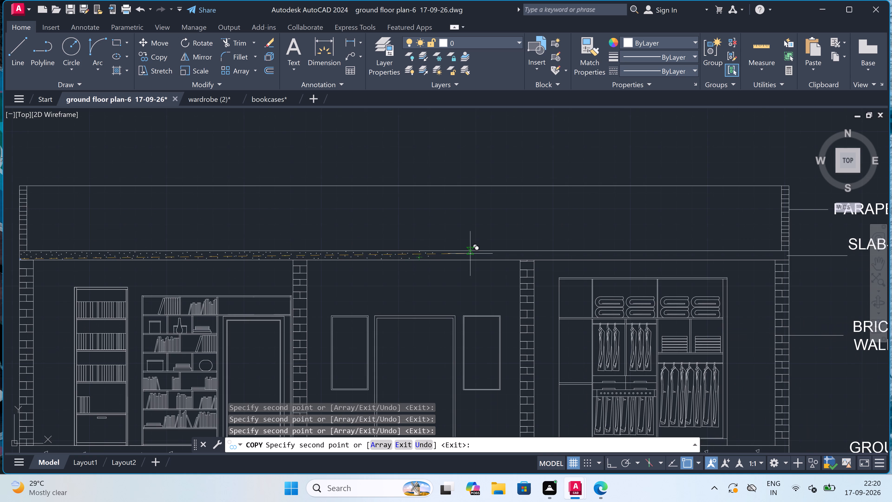
pyautogui.scroll(-2, 389, 256)
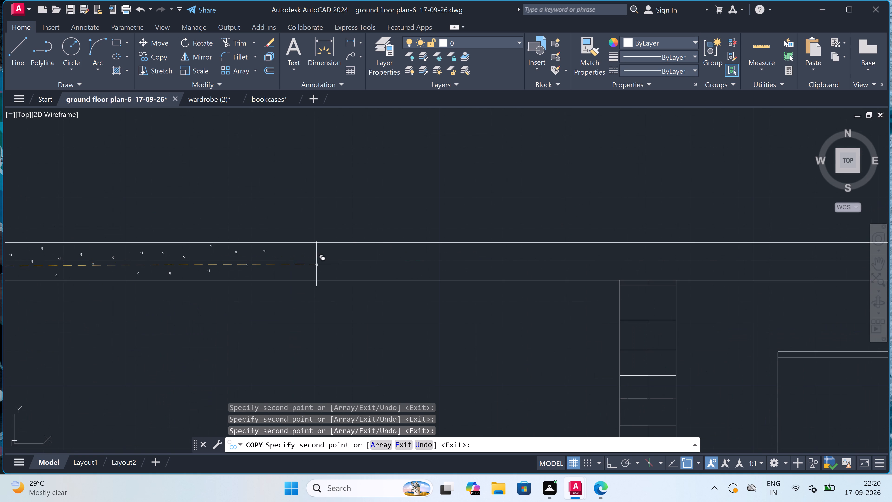
pyautogui.click(312, 260)
pyautogui.click(347, 241)
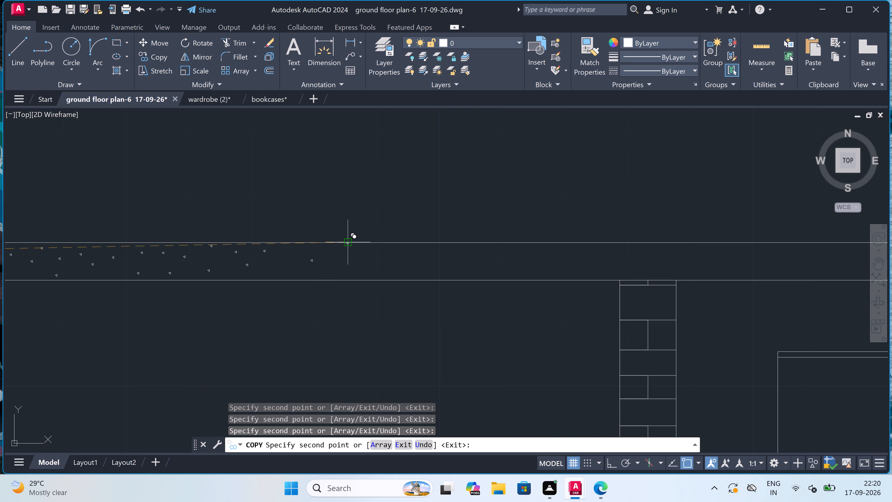
pyautogui.hotkey('ctrl', 'z')
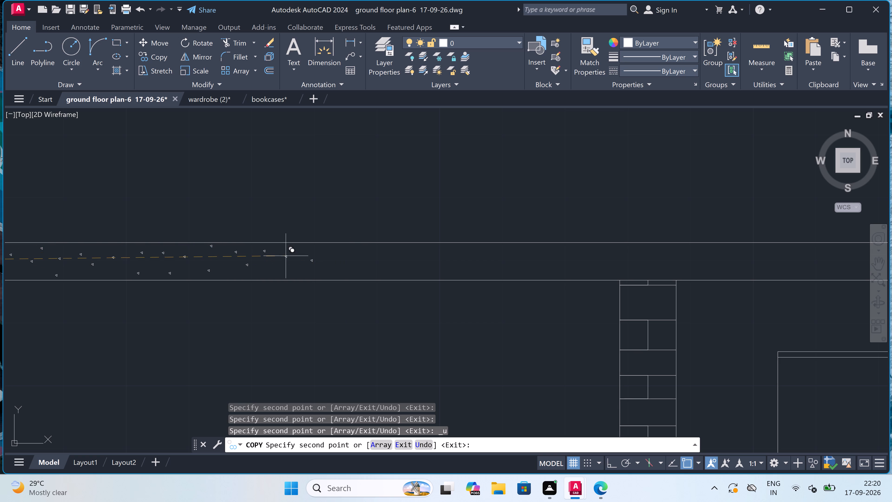
pyautogui.click(284, 262)
pyautogui.click(344, 251)
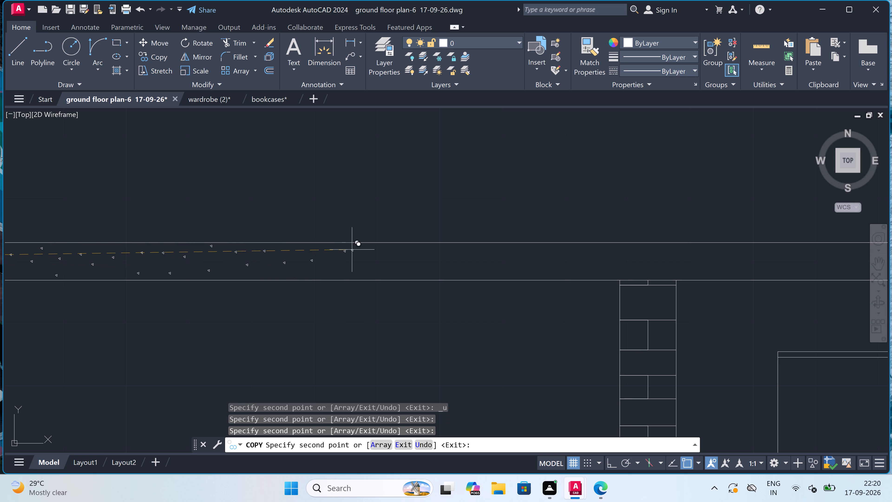
pyautogui.doubleClick(416, 250)
pyautogui.click(388, 252)
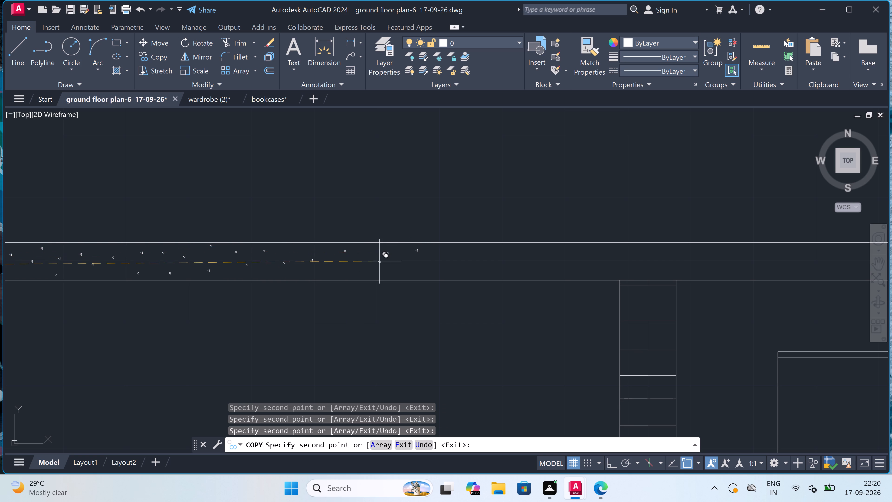
pyautogui.click(365, 262)
# Add four triangle copies in the emptier lower half of the slab beneath the newest triangles.
pyautogui.scroll(-2, 366, 262)
pyautogui.scroll(4, 369, 263)
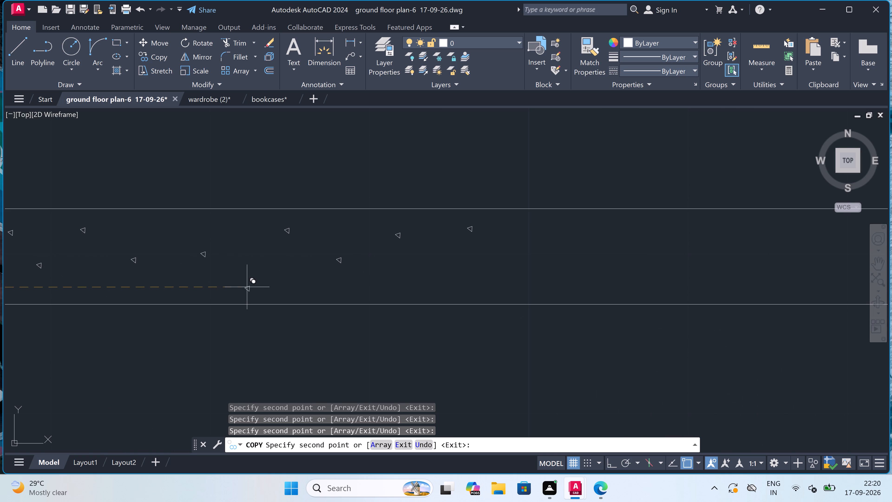
pyautogui.click(247, 287)
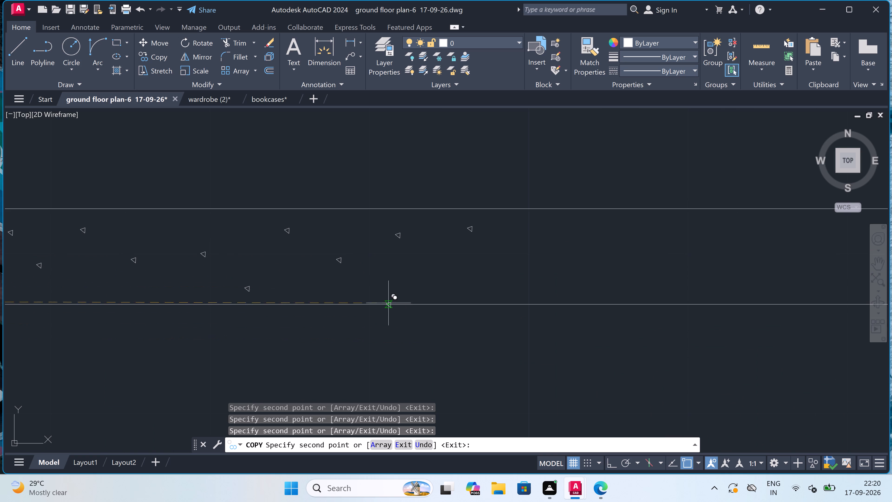
pyautogui.click(396, 294)
pyautogui.doubleClick(495, 281)
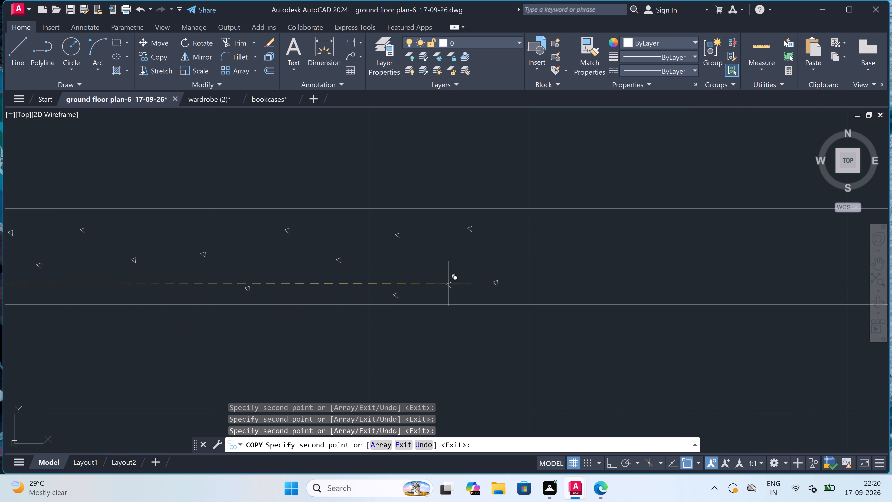
pyautogui.click(443, 268)
# Continue the slab pattern with nine triangle copies in two staggered rows, approaching the brick wall beside the wardrobe.
pyautogui.scroll(-5, 443, 268)
pyautogui.scroll(5, 478, 265)
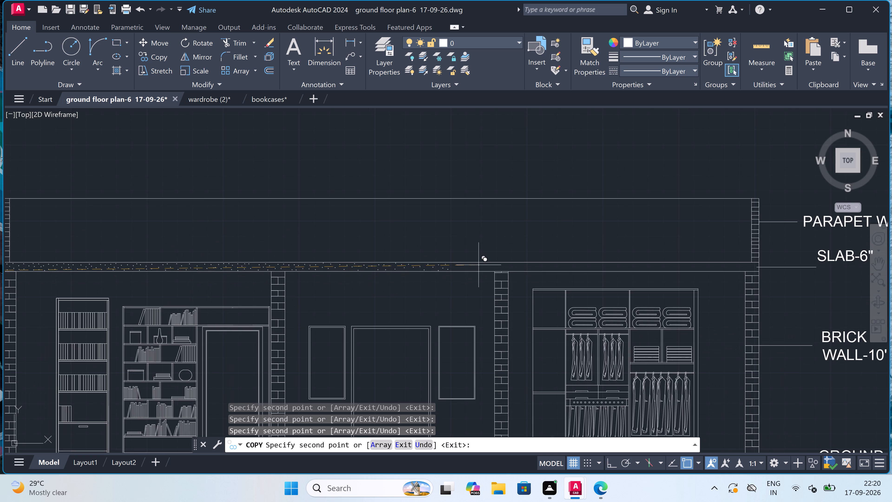
pyautogui.scroll(4, 446, 267)
pyautogui.scroll(-1, 423, 271)
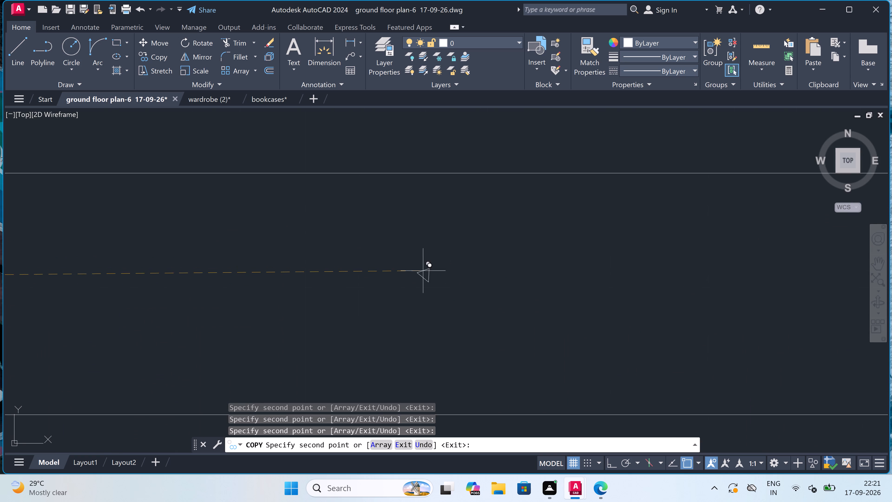
pyautogui.scroll(-1, 353, 271)
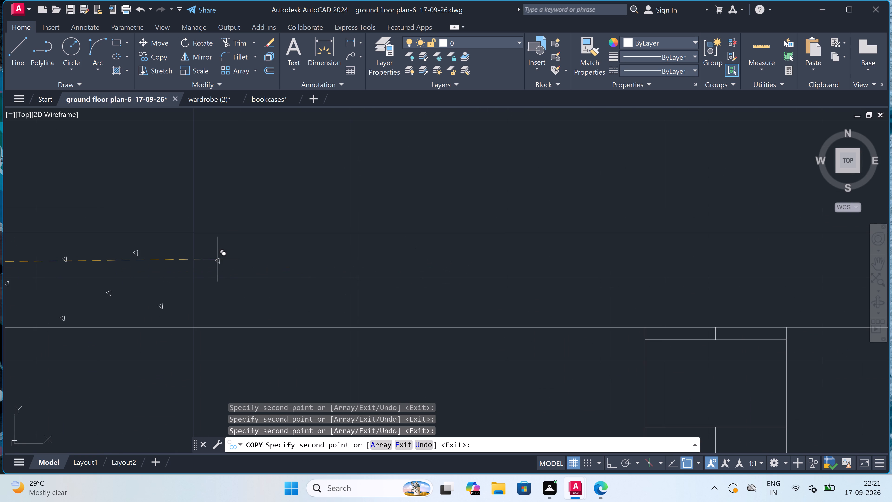
pyautogui.moveTo(209, 250); pyautogui.dragTo(211, 251)
pyautogui.click(289, 257)
pyautogui.click(374, 257)
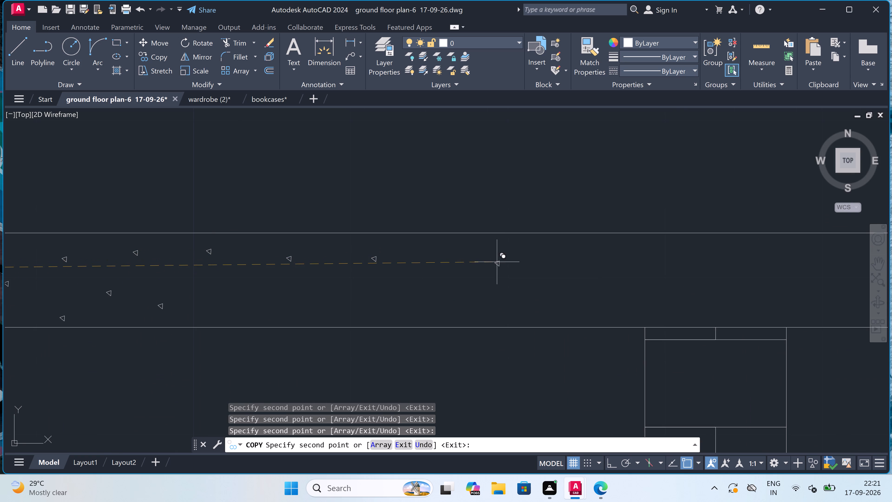
pyautogui.click(517, 263)
pyautogui.click(456, 290)
pyautogui.click(446, 255)
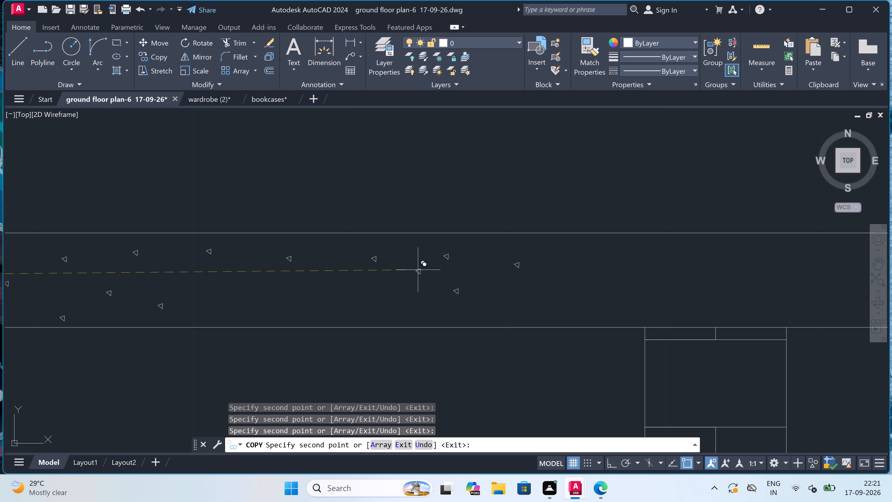
pyautogui.click(373, 299)
pyautogui.click(300, 295)
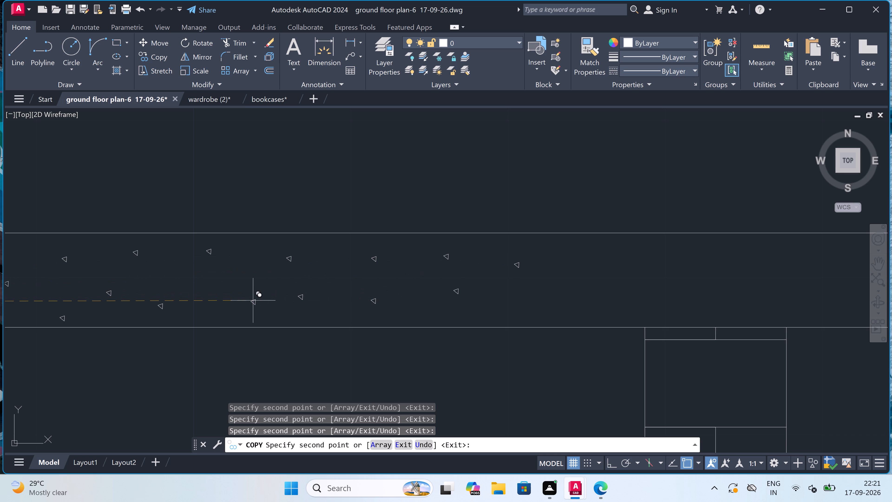
pyautogui.click(249, 301)
# Scatter eight triangle copies across the slab directly above the brick wall and just past it toward the wardrobe.
pyautogui.scroll(-3, 248, 300)
pyautogui.scroll(3, 337, 295)
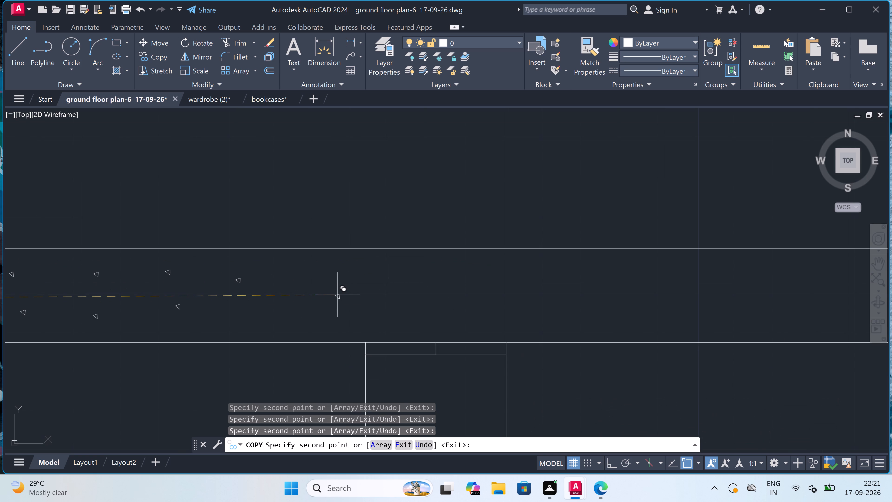
pyautogui.moveTo(334, 277); pyautogui.dragTo(338, 275)
pyautogui.click(496, 261)
pyautogui.click(417, 301)
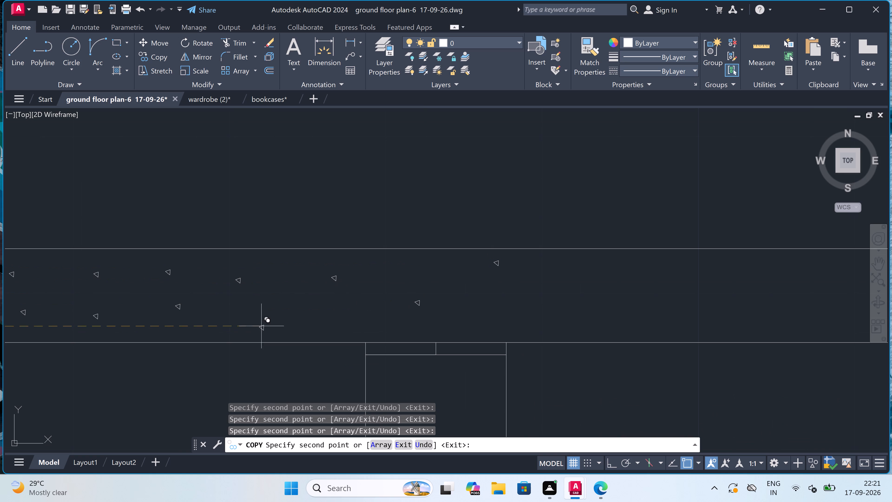
pyautogui.click(279, 323)
pyautogui.scroll(-3, 279, 323)
pyautogui.scroll(3, 372, 320)
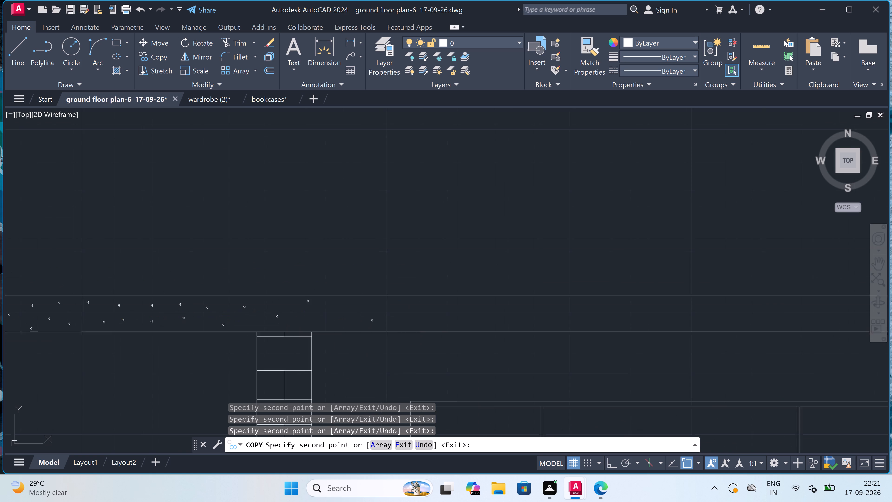
pyautogui.click(230, 326)
pyautogui.click(423, 303)
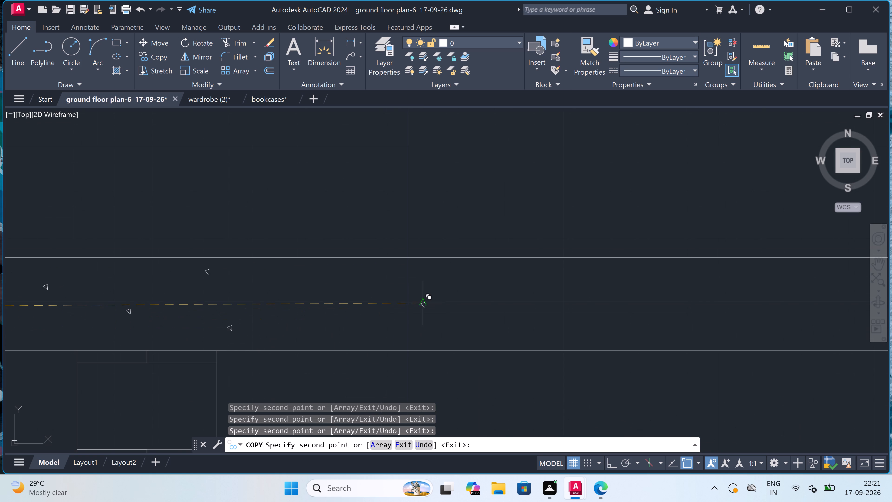
pyautogui.click(340, 284)
pyautogui.click(319, 316)
# Add six triangle copies at varied heights in the slab where it reaches the near edge of the wardrobe.
pyautogui.scroll(-3, 319, 316)
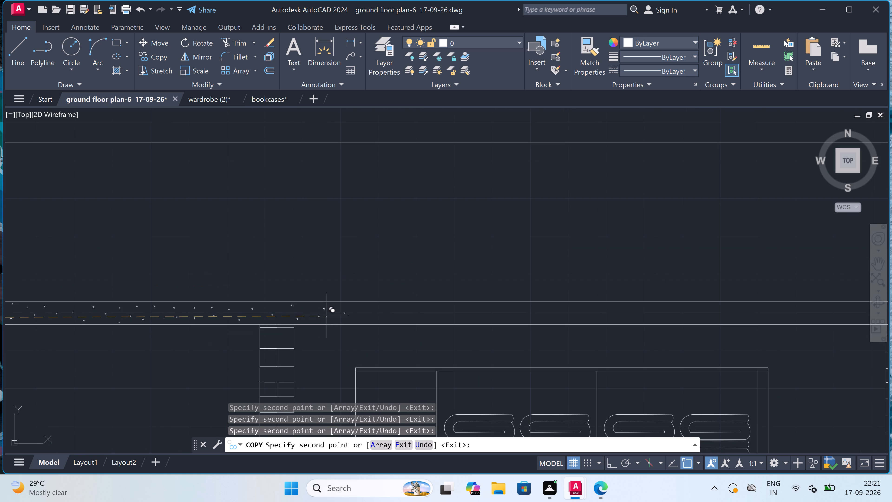
pyautogui.scroll(2, 373, 326)
pyautogui.moveTo(361, 287); pyautogui.dragTo(349, 254)
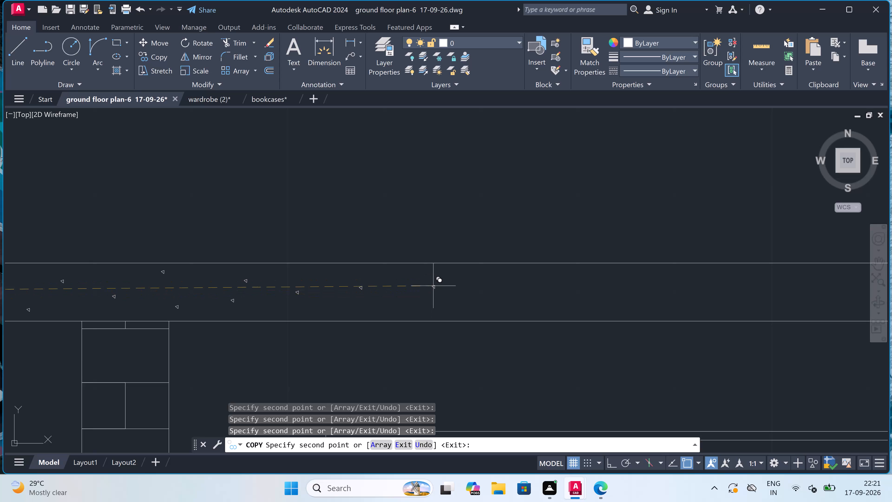
pyautogui.click(432, 283)
pyautogui.click(400, 303)
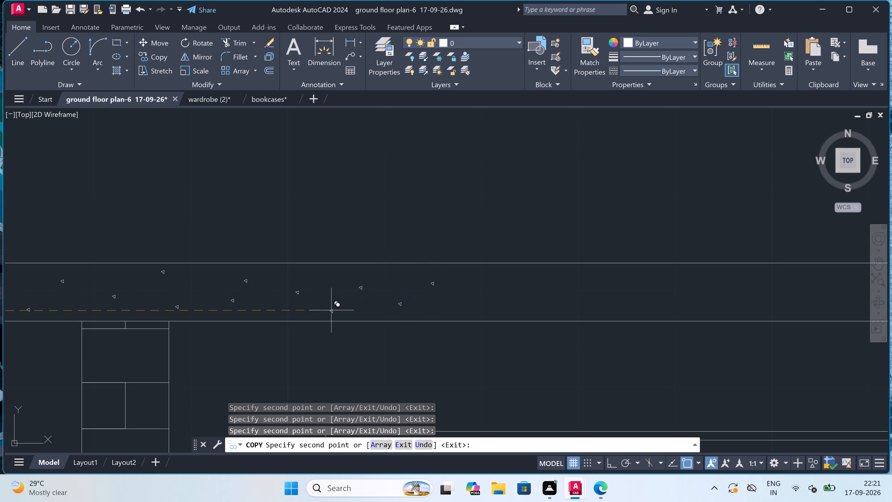
pyautogui.click(331, 310)
pyautogui.click(324, 276)
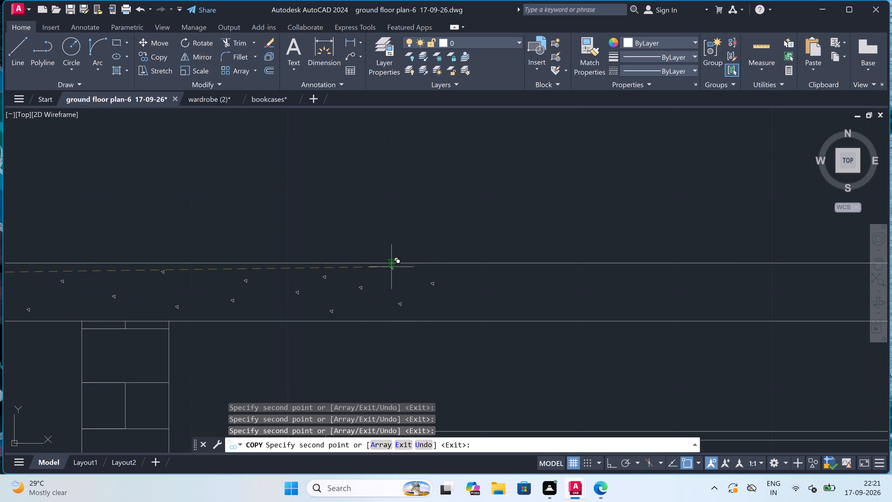
pyautogui.scroll(2, 397, 271)
pyautogui.click(396, 271)
# Extend the slab pattern above the wardrobe with seven triangle copies, four high or mid-depth and three near the bottom line.
pyautogui.scroll(-4, 396, 271)
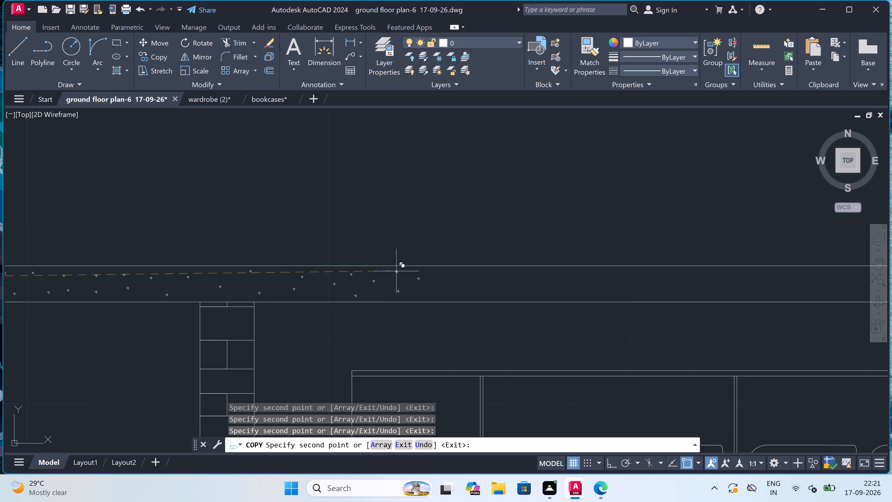
pyautogui.scroll(-4, 446, 271)
pyautogui.scroll(5, 465, 271)
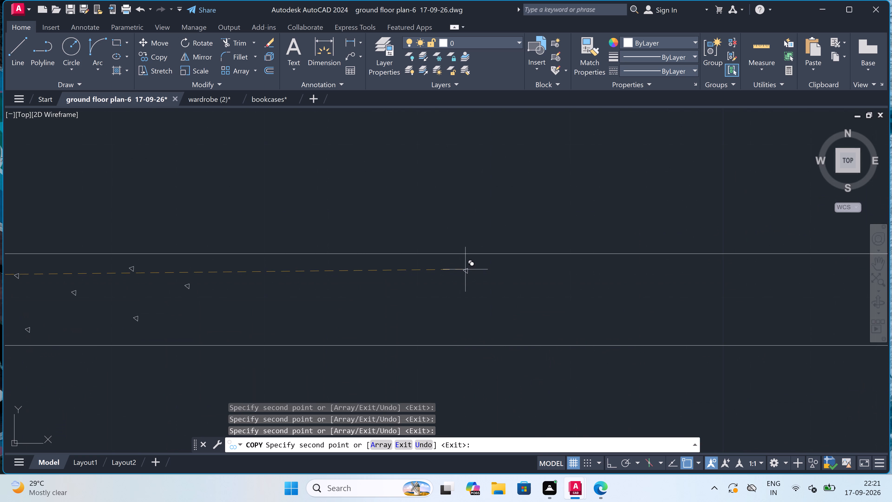
pyautogui.click(465, 269)
pyautogui.click(384, 275)
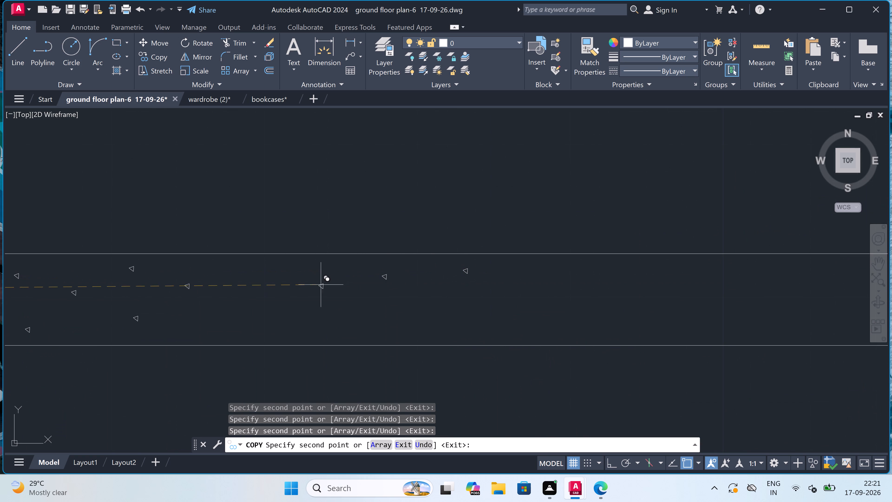
pyautogui.click(293, 268)
pyautogui.click(247, 318)
pyautogui.click(322, 324)
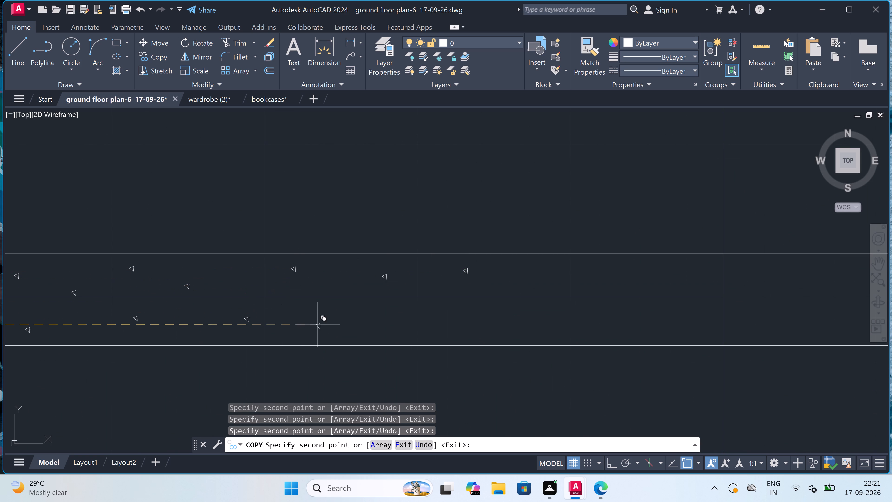
pyautogui.click(422, 326)
pyautogui.click(344, 299)
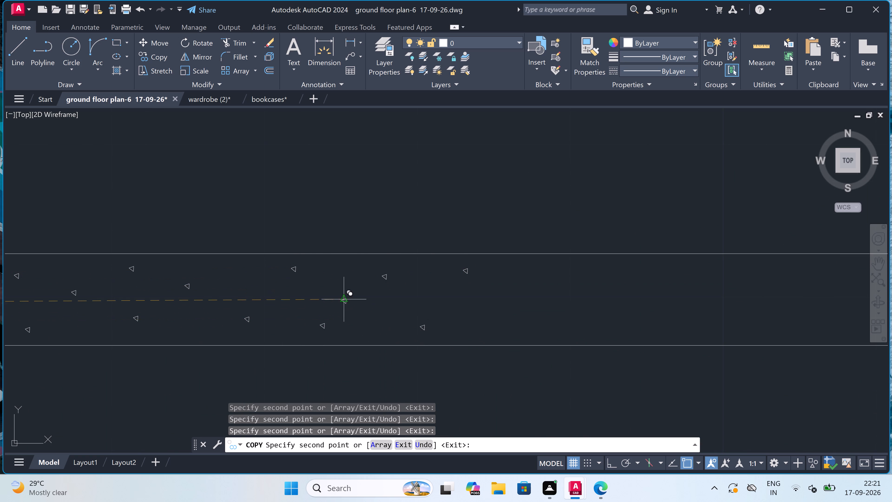
# Place triangle copies at eight spots along the following empty slab stretch above the wardrobe, leaving wider gaps at its start.
pyautogui.scroll(-4, 344, 299)
pyautogui.scroll(4, 397, 301)
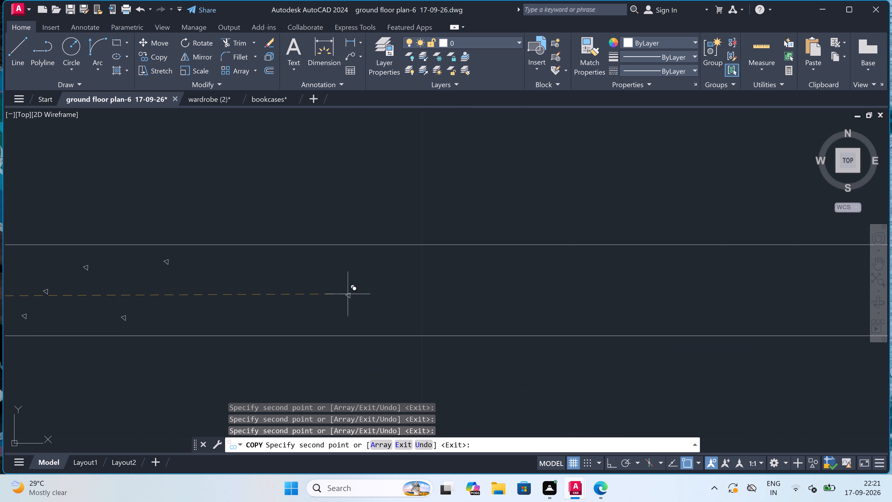
pyautogui.click(315, 301)
pyautogui.click(674, 269)
pyautogui.click(473, 287)
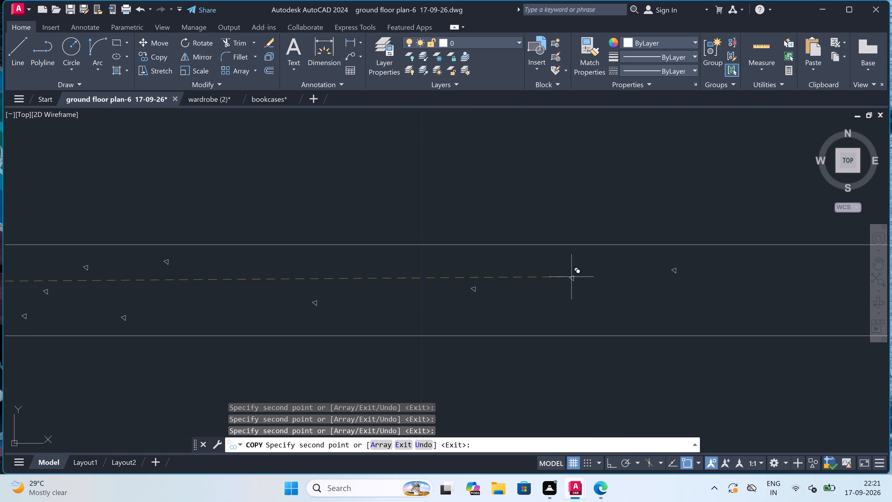
pyautogui.click(571, 277)
pyautogui.click(529, 312)
pyautogui.click(624, 299)
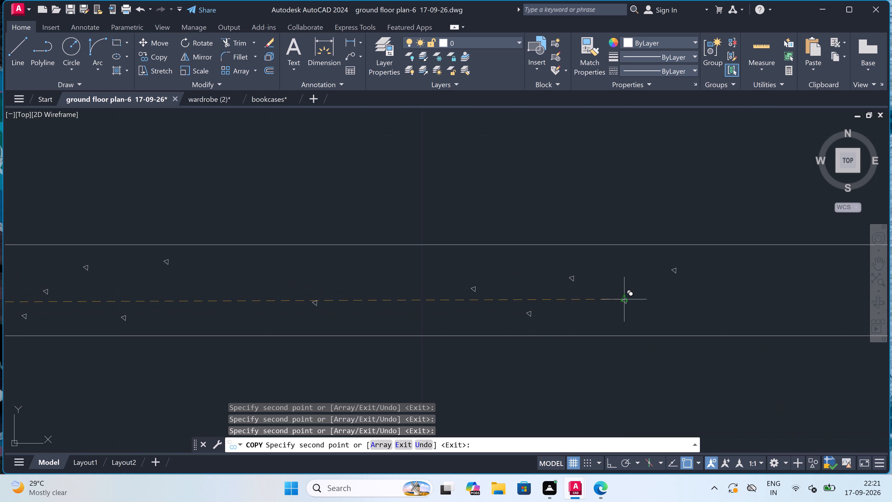
pyautogui.doubleClick(616, 264)
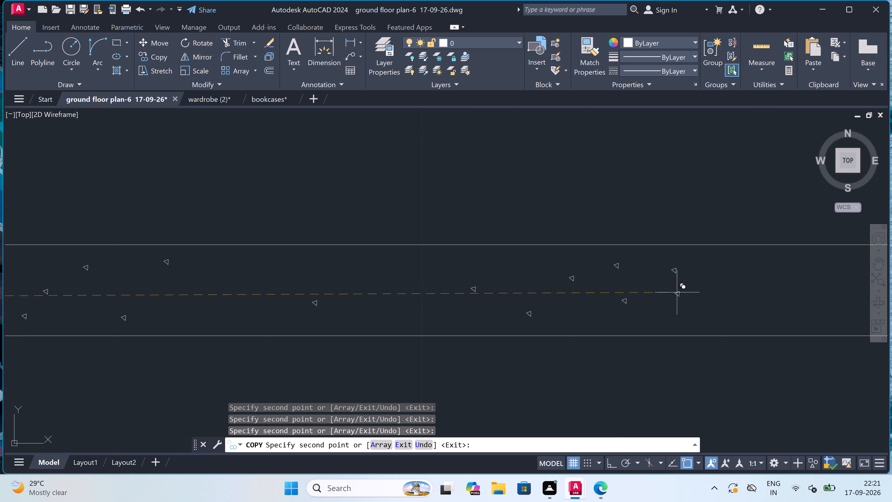
pyautogui.click(684, 301)
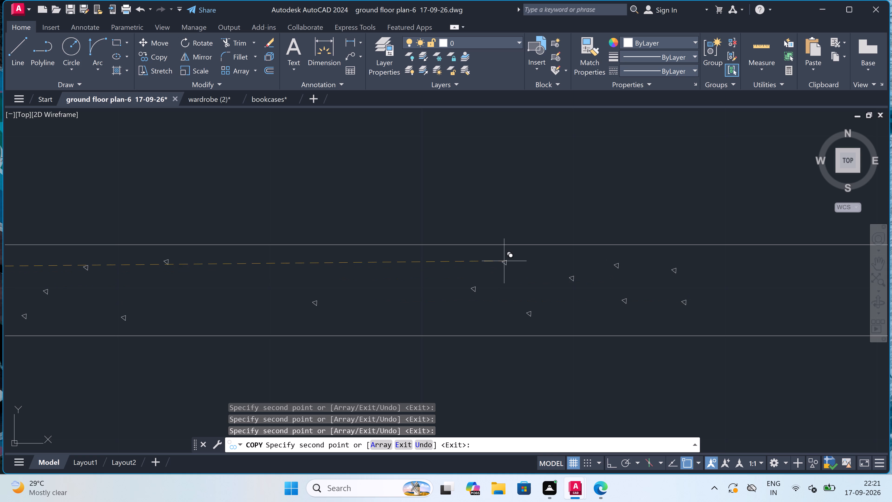
# Fill the remaining gaps in that slab stretch above the wardrobe with triangle copies at about nine more spots.
pyautogui.click(516, 260)
pyautogui.click(421, 271)
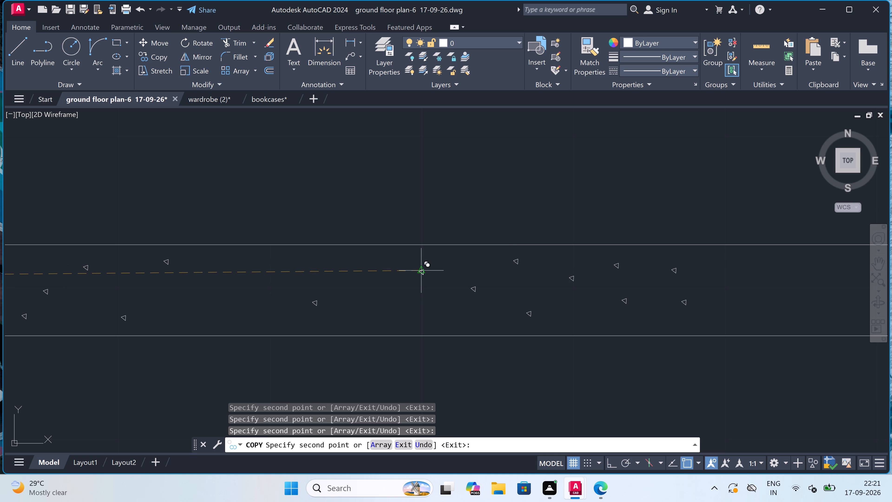
pyautogui.click(230, 260)
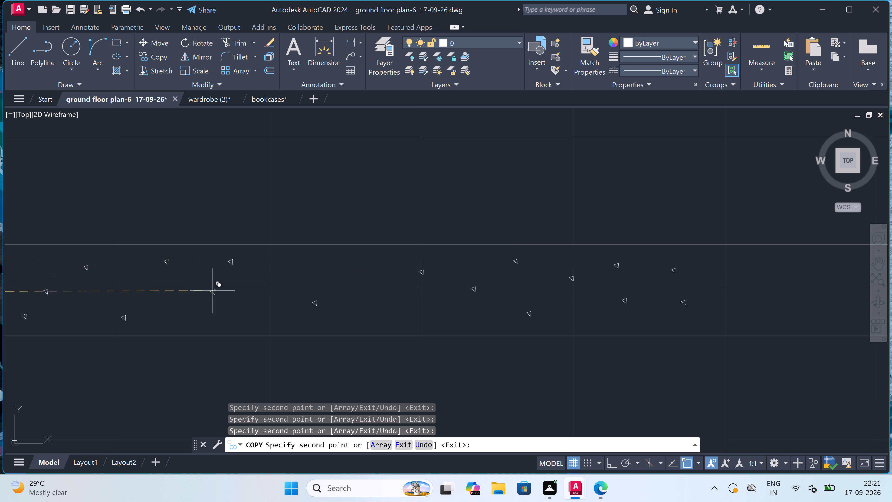
pyautogui.moveTo(205, 304); pyautogui.dragTo(206, 307)
pyautogui.moveTo(270, 302); pyautogui.dragTo(266, 303)
pyautogui.click(266, 303)
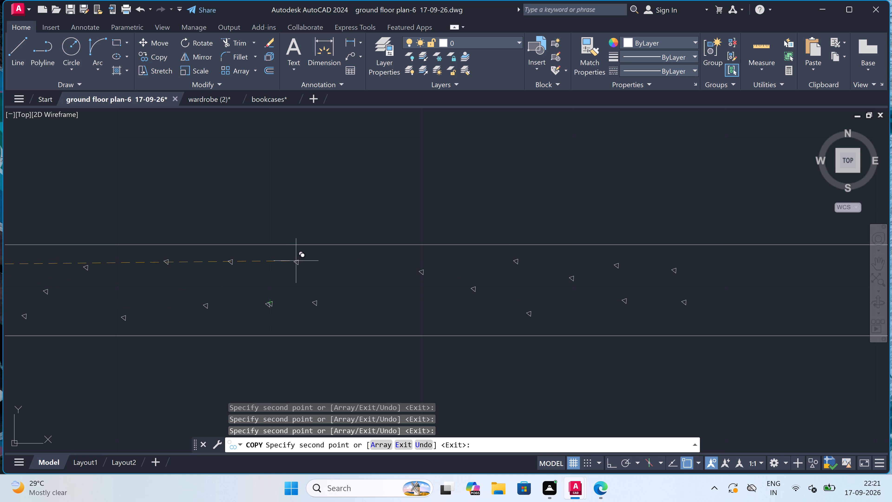
pyautogui.click(317, 265)
pyautogui.click(377, 306)
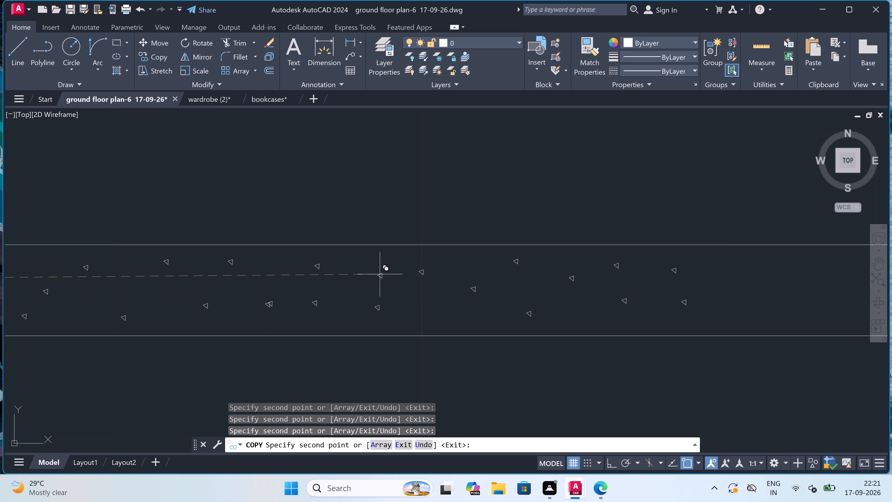
pyautogui.click(375, 268)
pyautogui.click(429, 309)
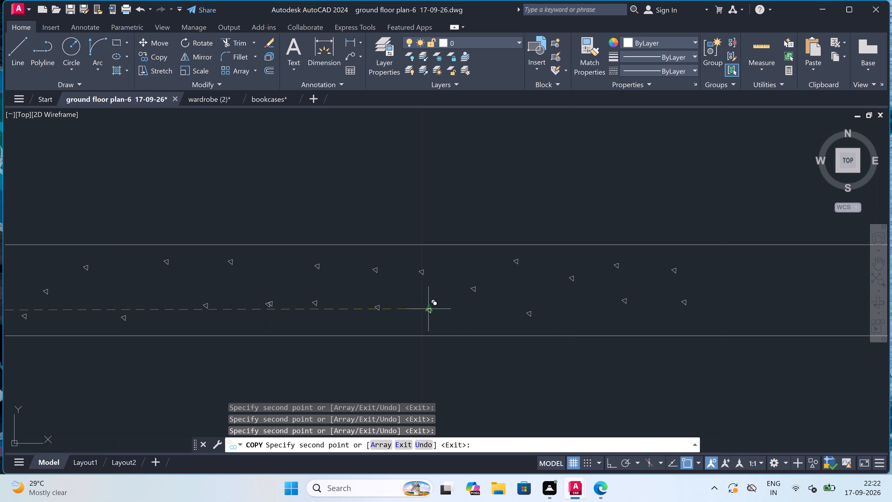
# Scatter eight triangle copies along the next empty stretch of slab, heading toward the end brick wall and parapet.
pyautogui.scroll(-5, 428, 309)
pyautogui.scroll(4, 525, 298)
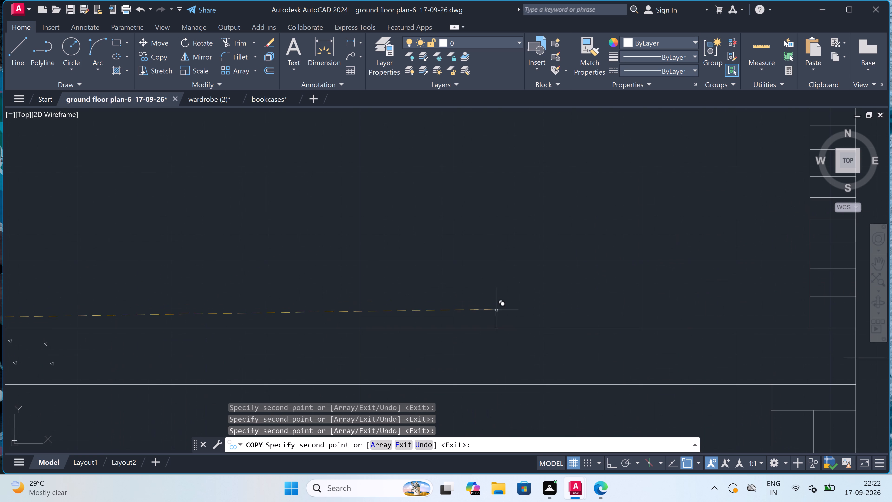
pyautogui.scroll(-3, 155, 365)
pyautogui.scroll(3, 138, 367)
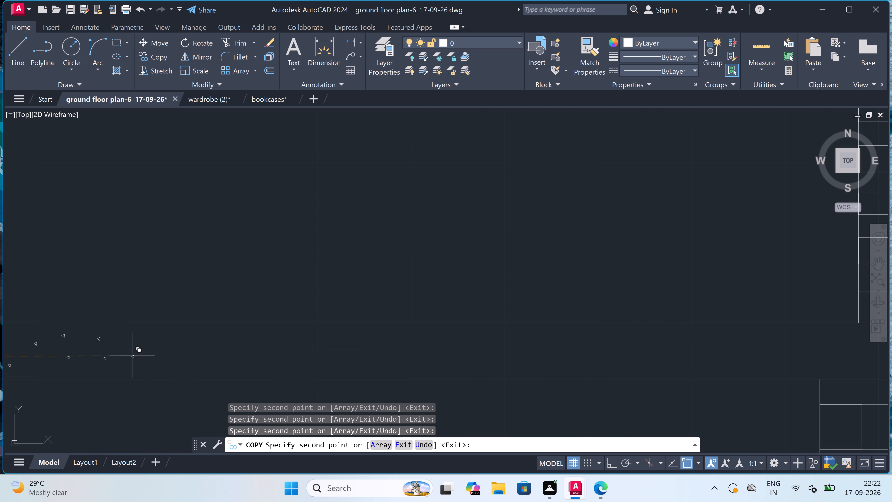
pyautogui.click(162, 339)
pyautogui.click(319, 345)
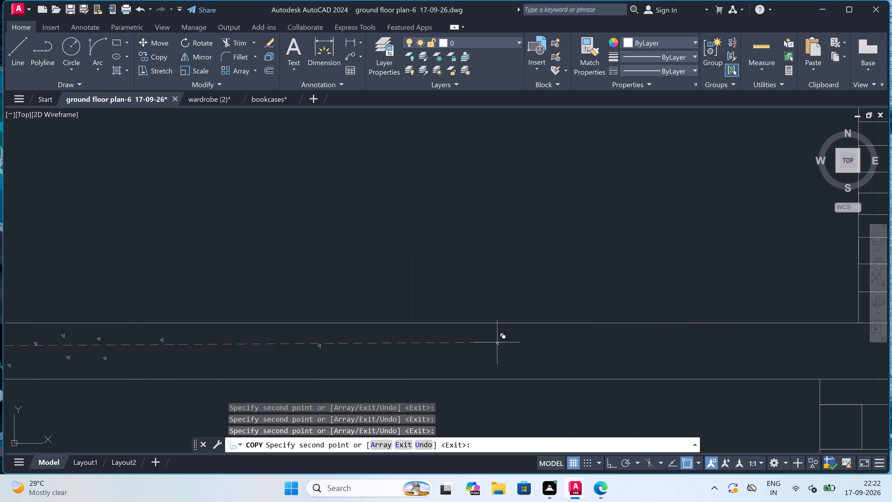
pyautogui.moveTo(573, 351); pyautogui.dragTo(577, 347)
pyautogui.click(459, 338)
pyautogui.click(521, 343)
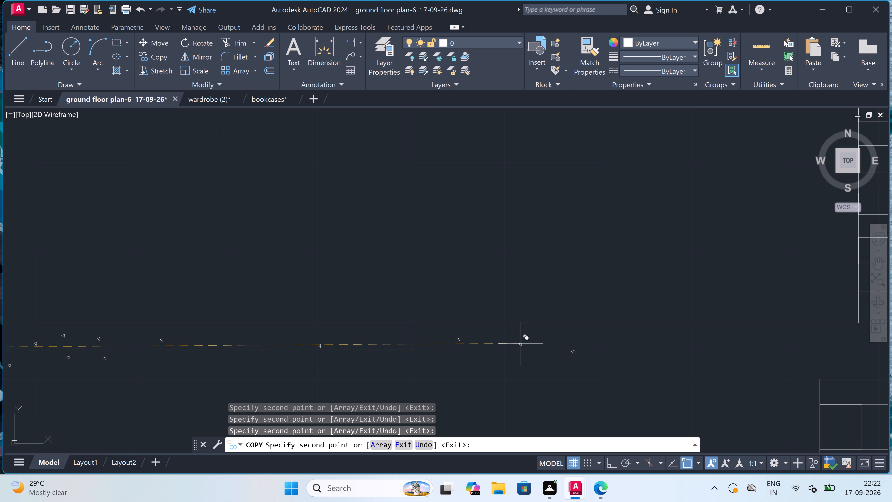
pyautogui.click(438, 351)
pyautogui.click(356, 351)
pyautogui.click(393, 342)
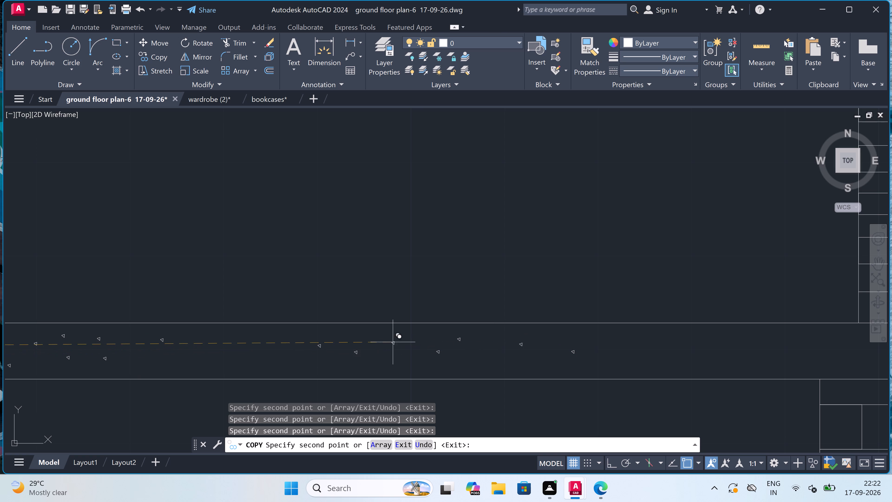
# Fill gaps in the last patterned stretch of slab above the wardrobe with six triangle copies at varied heights.
pyautogui.click(407, 366)
pyautogui.scroll(2, 487, 360)
pyautogui.click(492, 381)
pyautogui.click(490, 313)
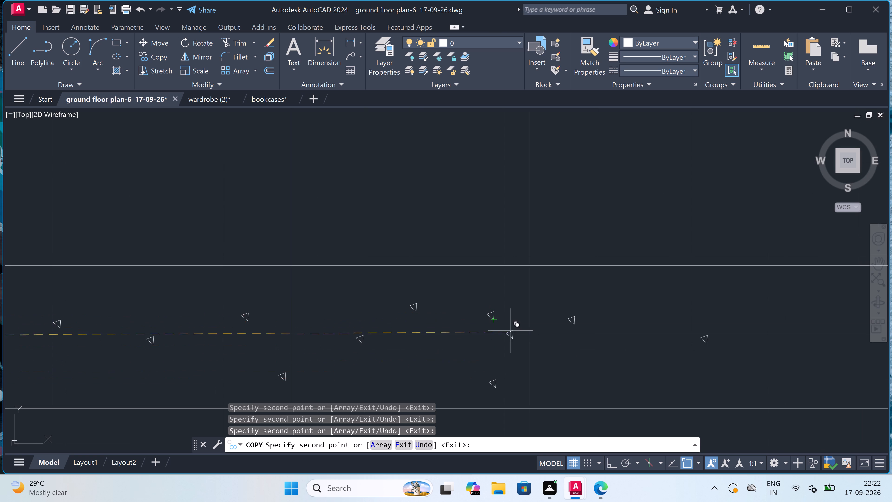
pyautogui.click(564, 372)
pyautogui.doubleClick(627, 300)
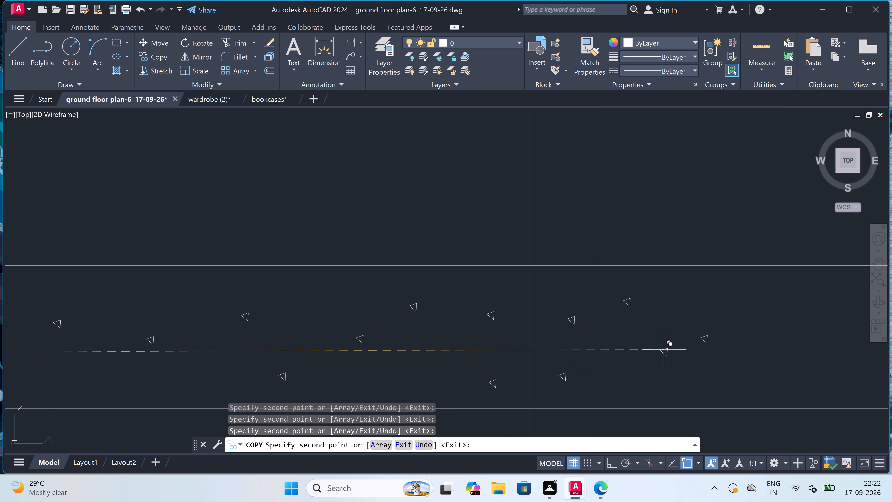
pyautogui.click(664, 350)
pyautogui.scroll(-6, 632, 334)
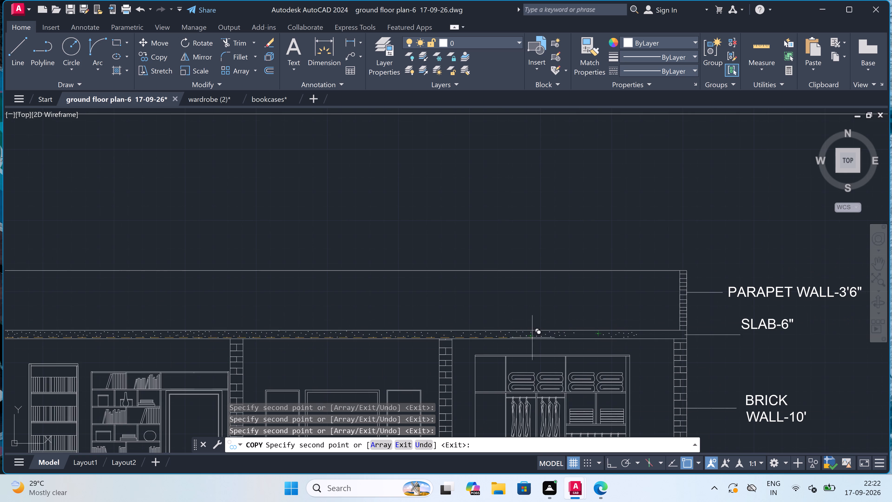
# Fill the sparse part of the slab pattern above the wardrobe's middle with triangle copies at eight spots, mostly mid-depth or low.
pyautogui.scroll(5, 581, 334)
pyautogui.click(577, 332)
pyautogui.click(636, 331)
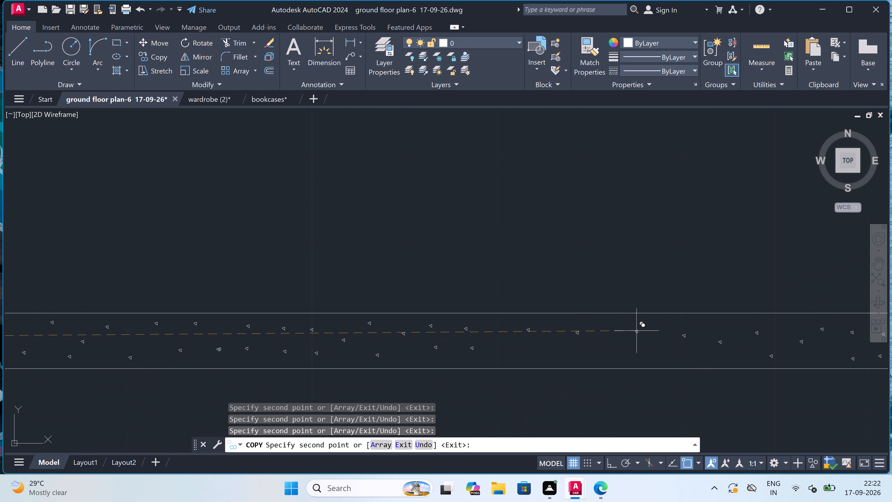
pyautogui.moveTo(644, 347); pyautogui.dragTo(648, 355)
pyautogui.scroll(2, 603, 363)
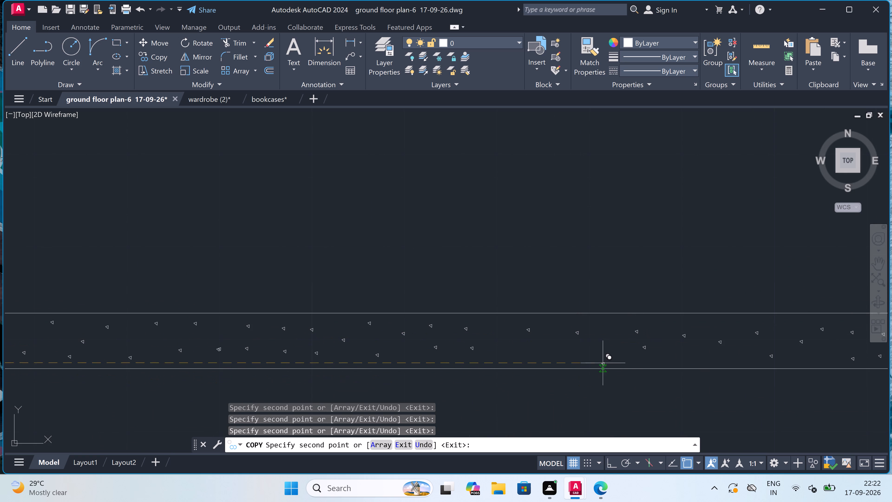
pyautogui.doubleClick(608, 353)
pyautogui.click(501, 360)
pyautogui.click(267, 363)
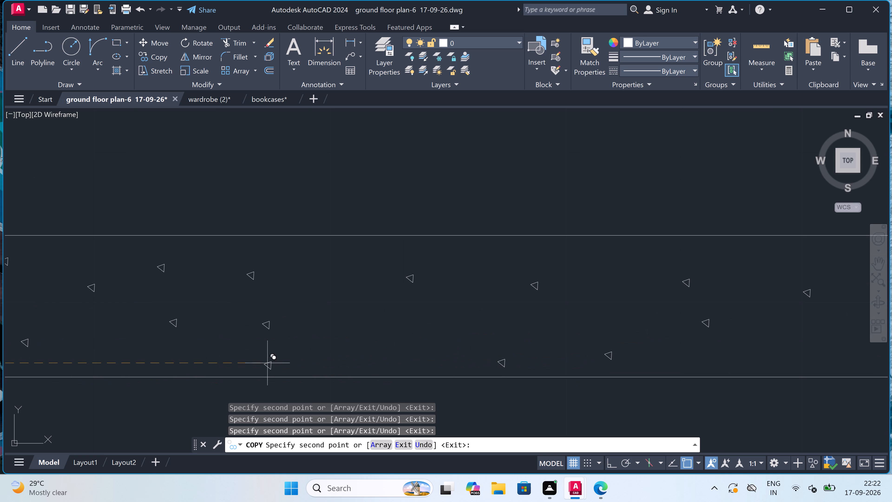
pyautogui.click(335, 307)
pyautogui.doubleClick(379, 336)
pyautogui.scroll(-4, 380, 336)
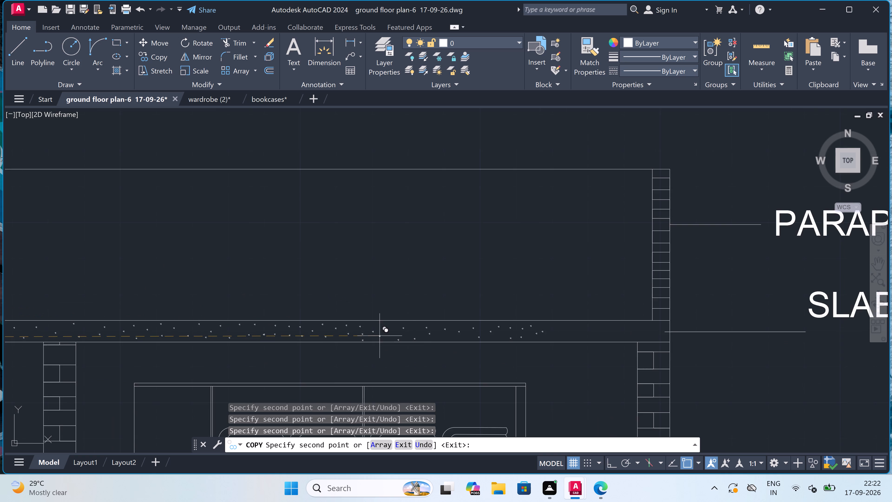
# Place four triangle copies along the sparse upper part of the slab above the wardrobe, just below its top line.
pyautogui.scroll(4, 423, 320)
pyautogui.moveTo(356, 341); pyautogui.dragTo(358, 341)
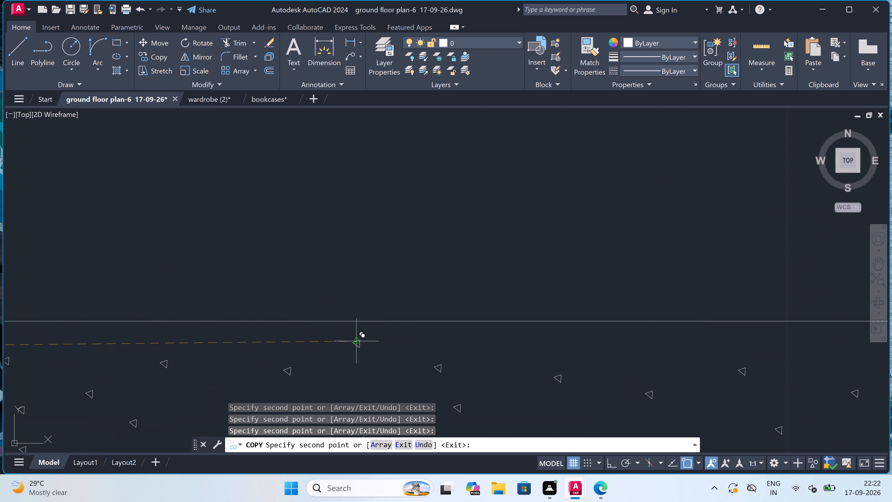
pyautogui.click(489, 333)
pyautogui.scroll(-5, 489, 333)
pyautogui.scroll(5, 525, 332)
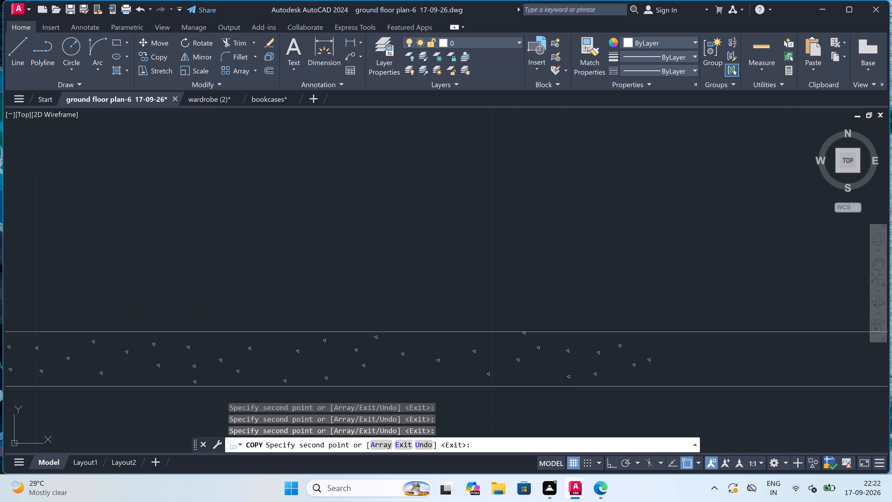
pyautogui.click(389, 343)
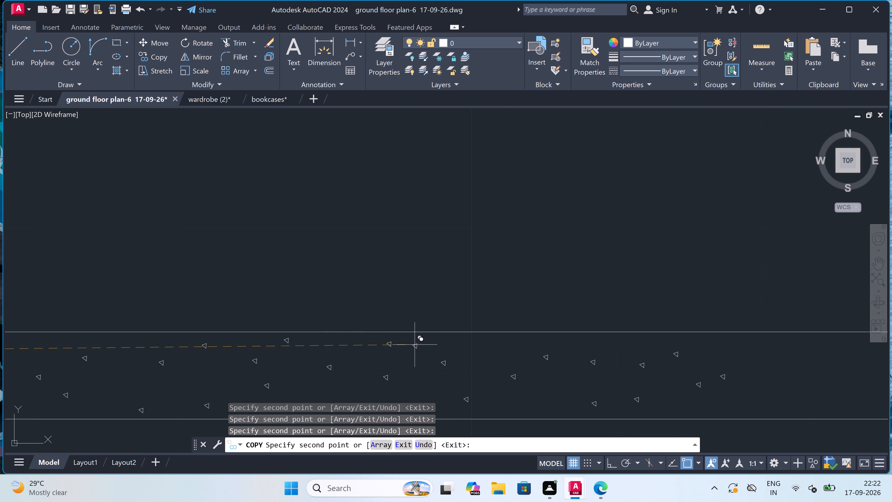
pyautogui.click(479, 347)
# Extend the slab pattern toward the end wall with five triangle copies, two near the top line and three mid-depth or lower.
pyautogui.scroll(-4, 479, 347)
pyautogui.scroll(3, 519, 352)
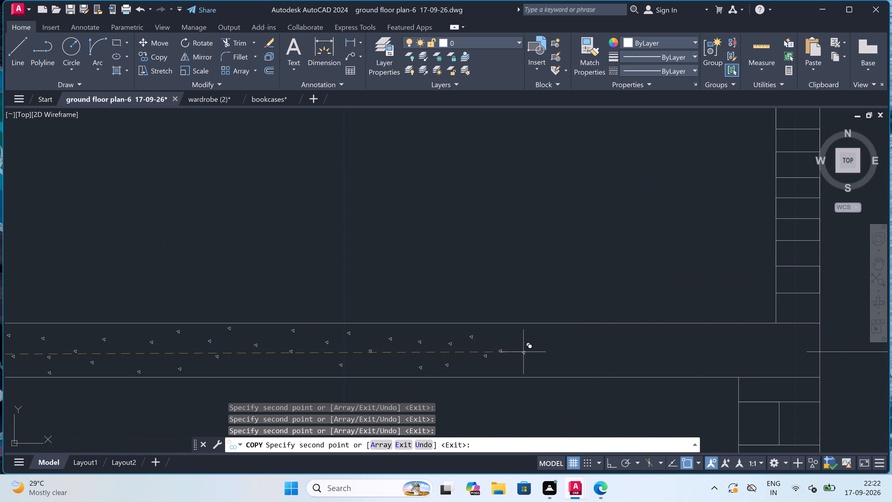
pyautogui.click(568, 335)
pyautogui.click(531, 331)
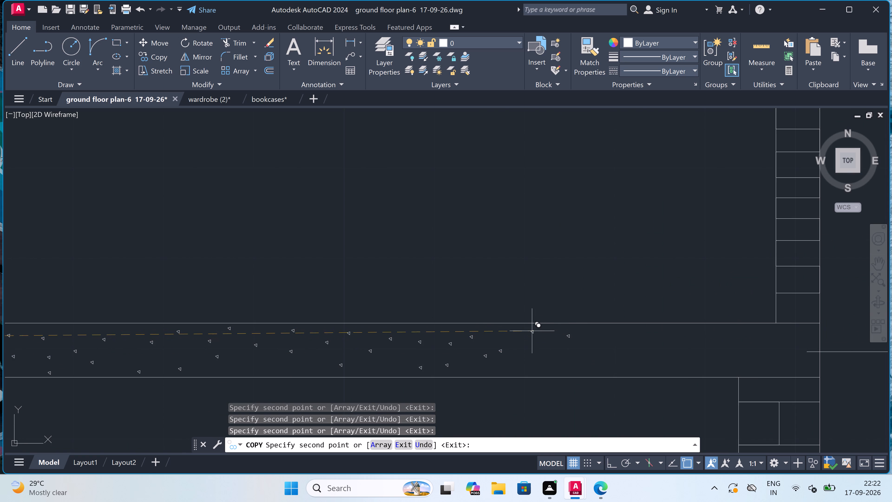
pyautogui.click(533, 354)
pyautogui.click(578, 362)
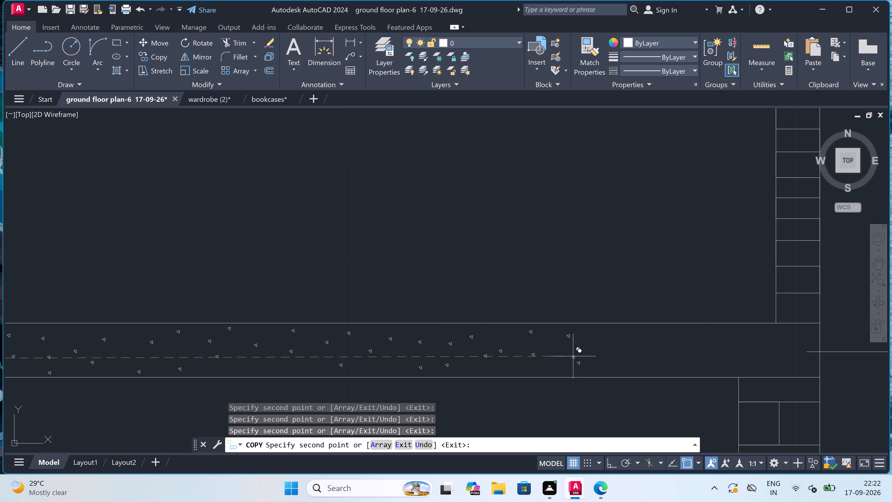
pyautogui.scroll(3, 549, 348)
pyautogui.click(572, 365)
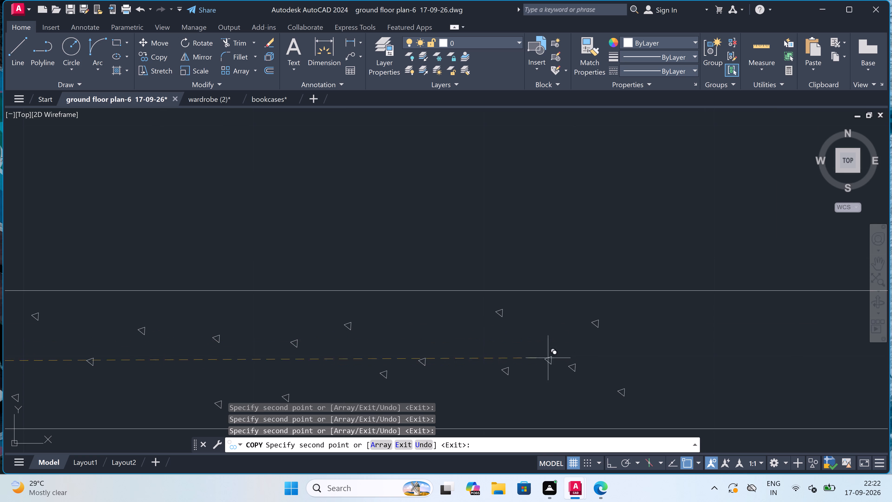
# Scatter nine triangle copies over the remaining empty slab stretch up to the inner face of the end brick wall.
pyautogui.scroll(-6, 891, 501)
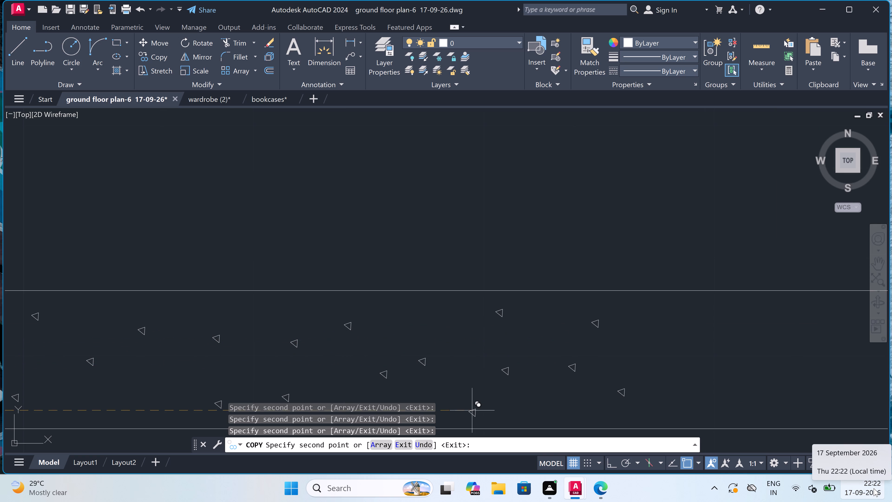
pyautogui.scroll(-3, 655, 353)
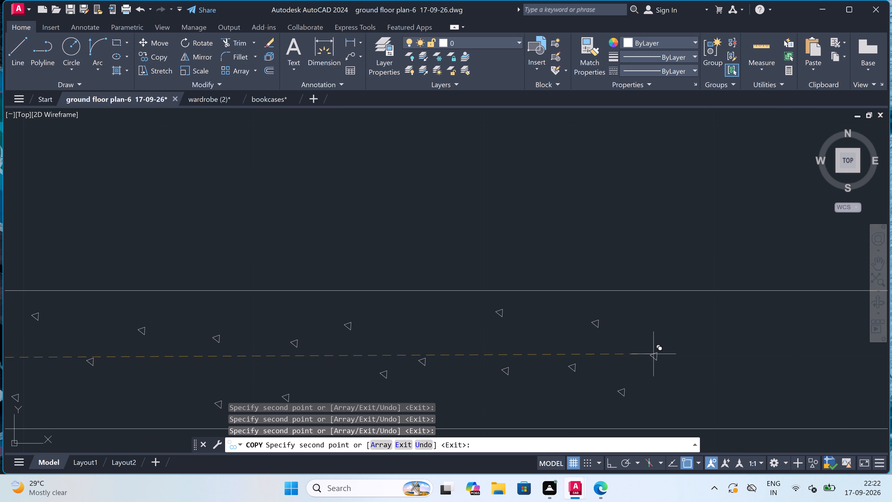
pyautogui.scroll(-2, 656, 353)
pyautogui.scroll(5, 689, 349)
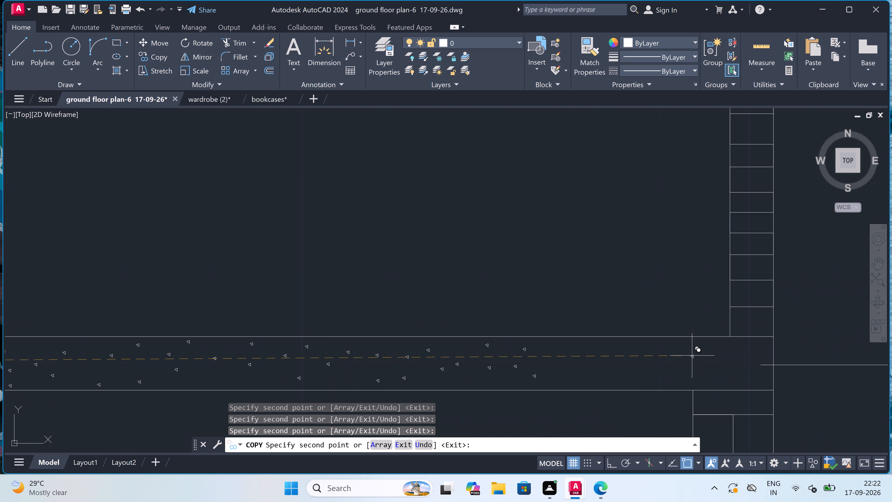
pyautogui.moveTo(696, 351); pyautogui.dragTo(694, 351)
pyautogui.click(531, 379)
pyautogui.scroll(-3, 535, 375)
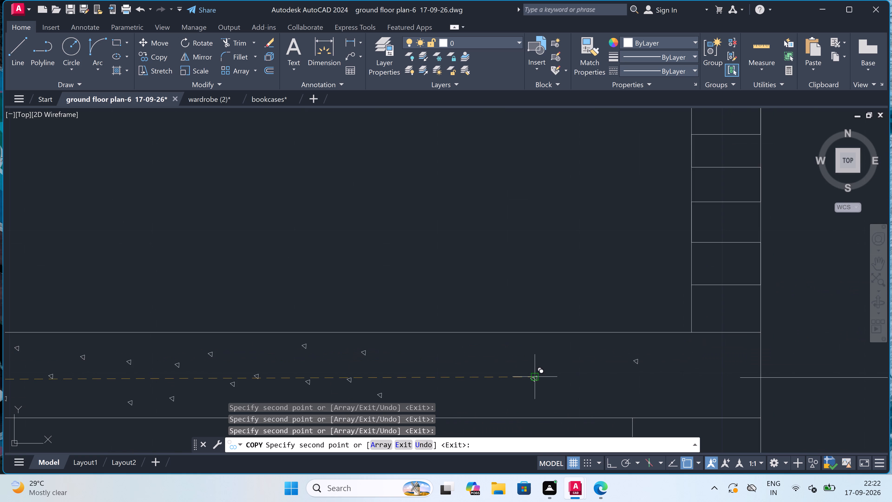
pyautogui.scroll(2, 490, 365)
pyautogui.click(490, 365)
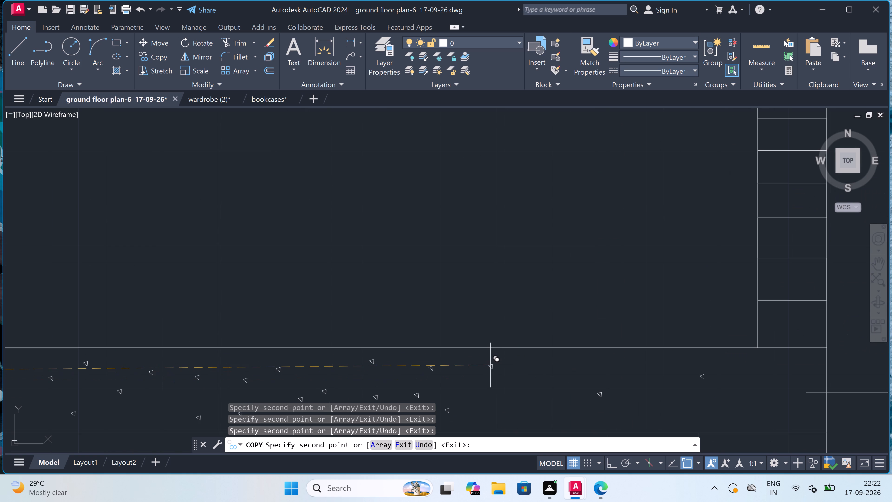
pyautogui.click(492, 402)
pyautogui.click(550, 404)
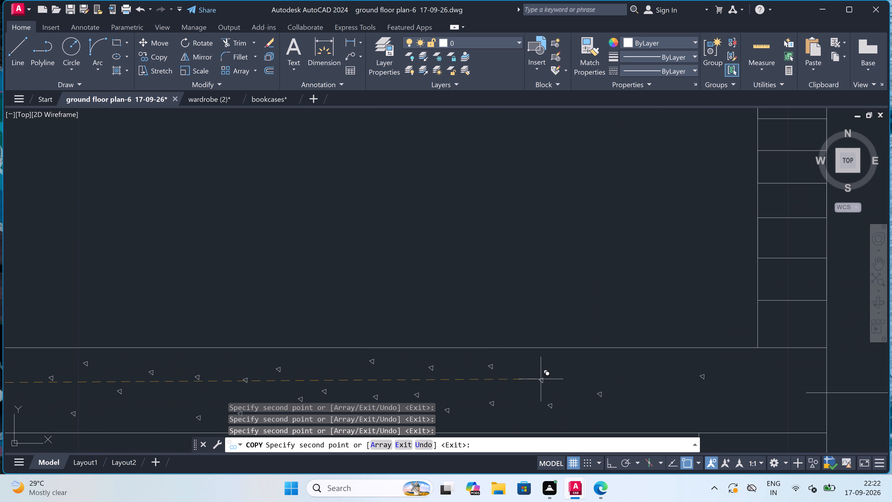
pyautogui.click(540, 373)
pyautogui.doubleClick(616, 361)
pyautogui.click(670, 390)
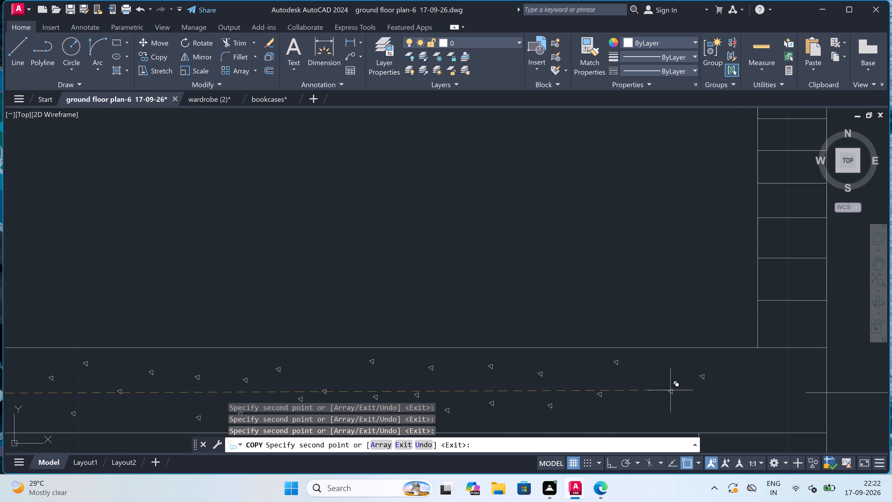
pyautogui.click(638, 415)
# Fill the slab end above the end brick wall with eight triangle copies up to its outer edge, and finish copying.
pyautogui.click(720, 406)
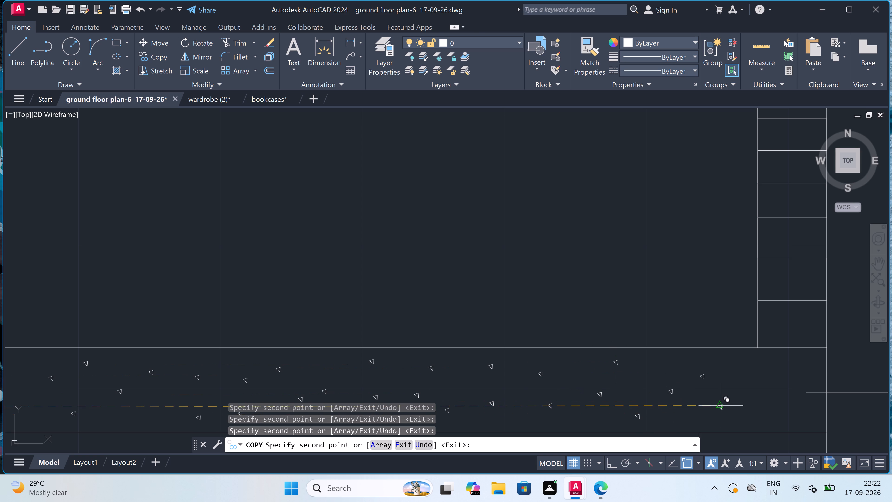
pyautogui.click(762, 411)
pyautogui.click(760, 371)
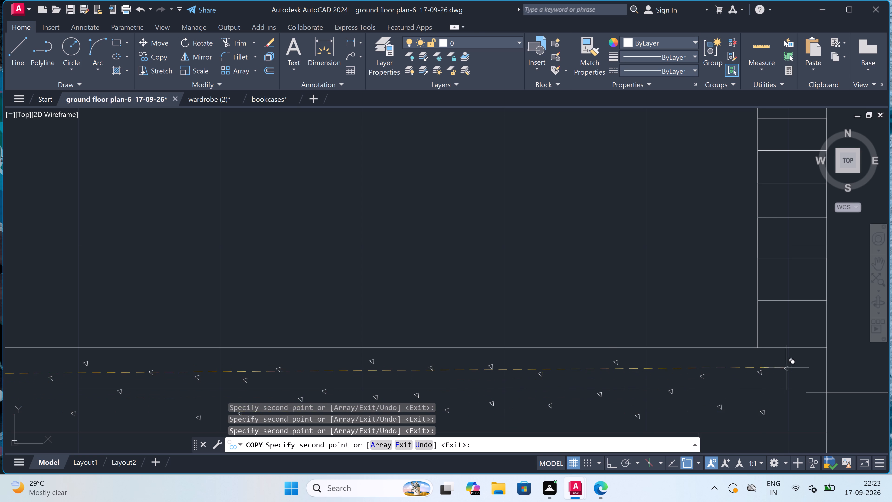
pyautogui.click(796, 363)
pyautogui.click(793, 420)
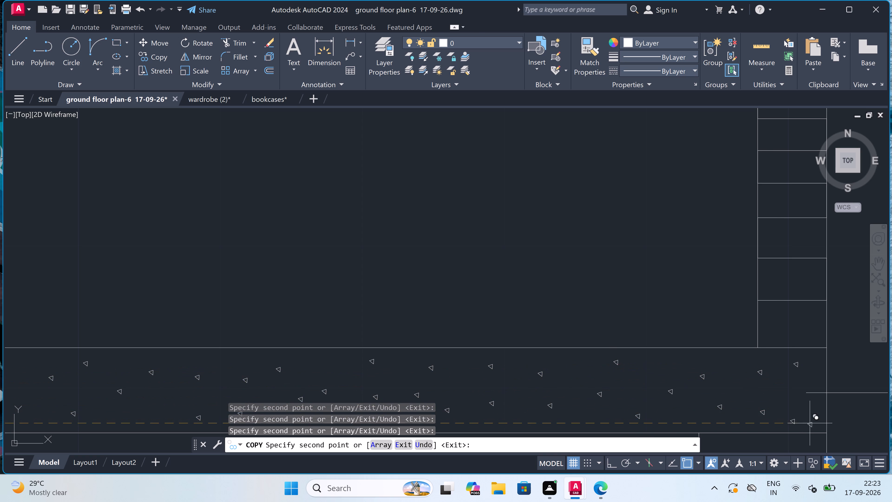
pyautogui.click(820, 422)
pyautogui.moveTo(788, 398); pyautogui.dragTo(788, 401)
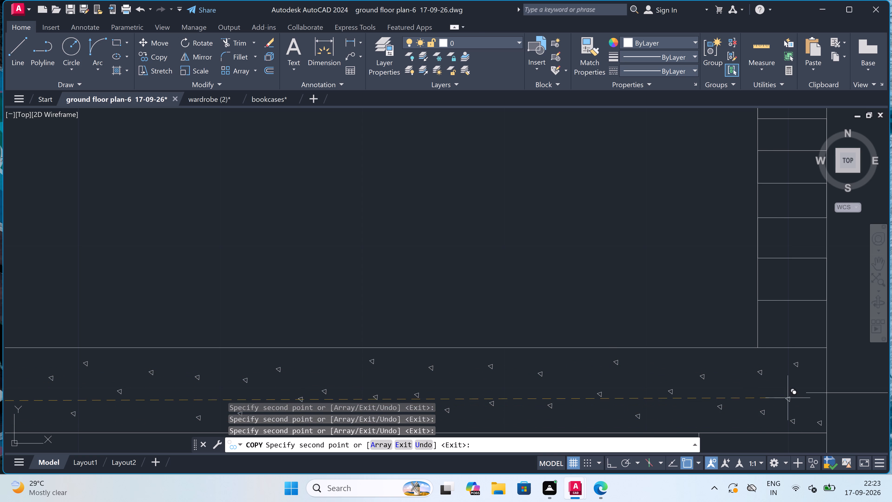
pyautogui.click(735, 375)
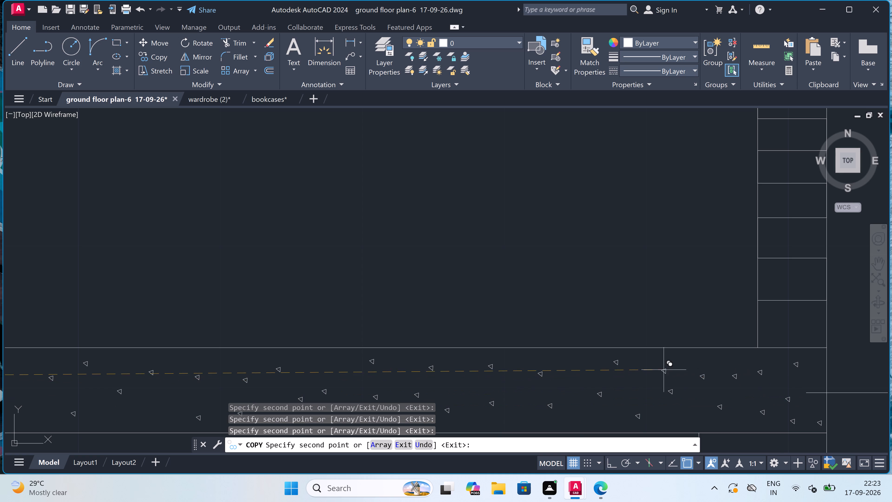
pyautogui.scroll(-4, 651, 370)
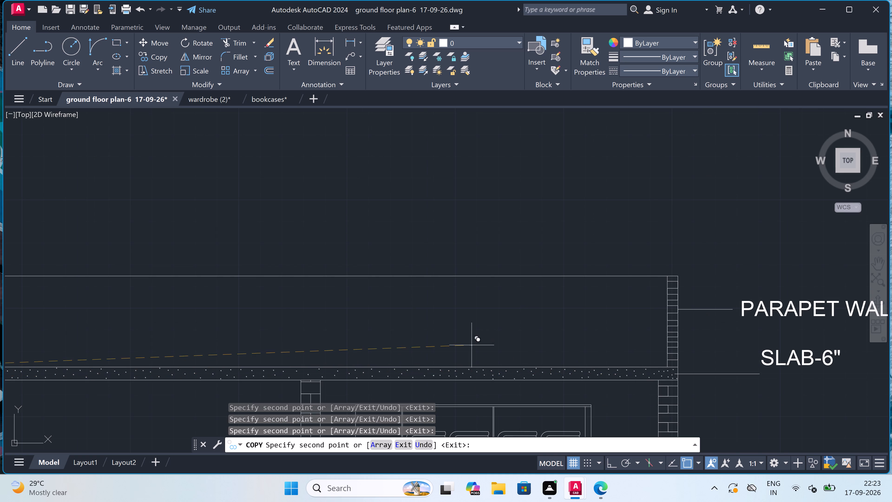
pyautogui.scroll(-7, 376, 253)
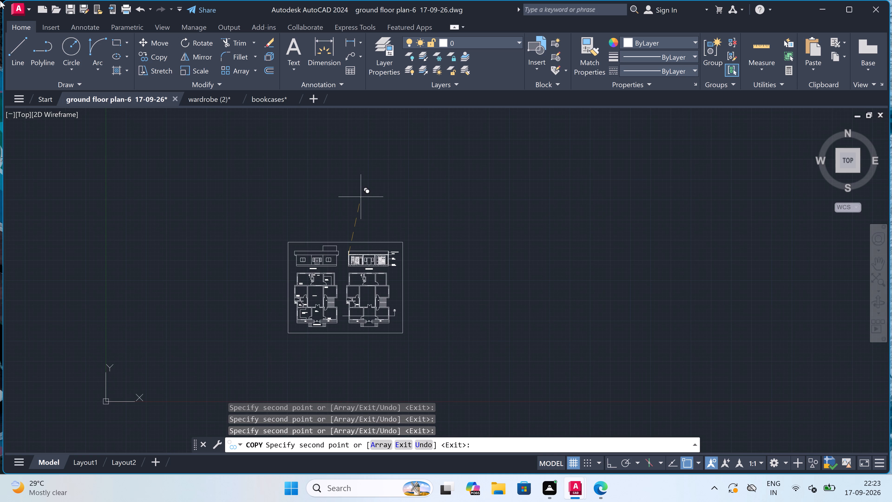
pyautogui.press('Escape')
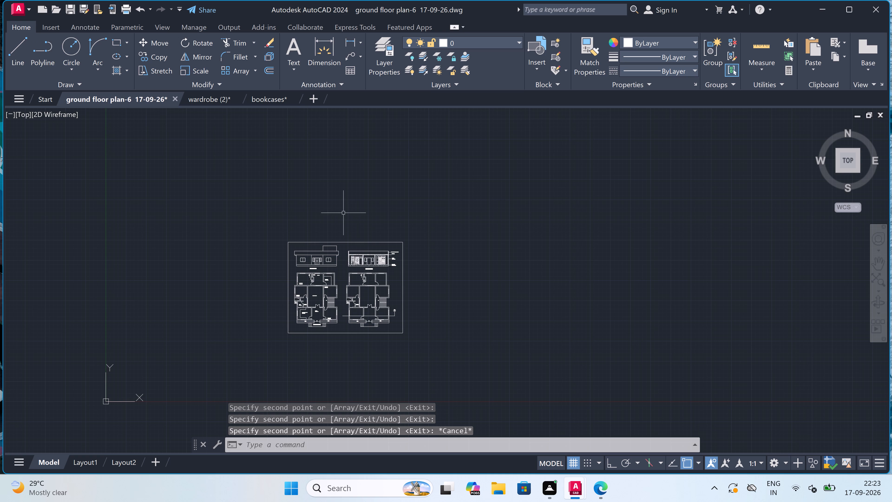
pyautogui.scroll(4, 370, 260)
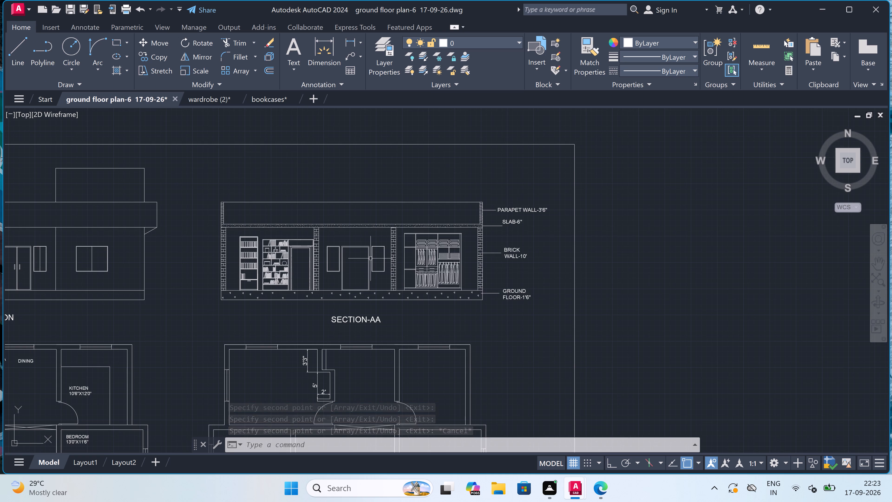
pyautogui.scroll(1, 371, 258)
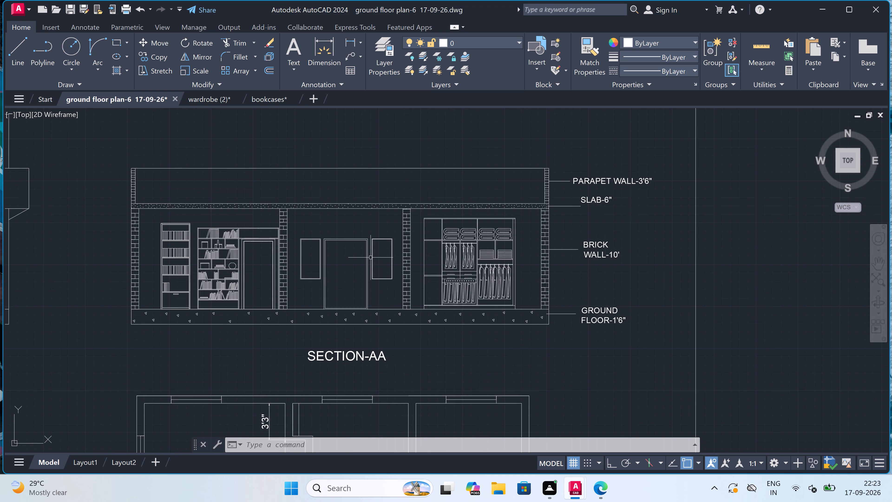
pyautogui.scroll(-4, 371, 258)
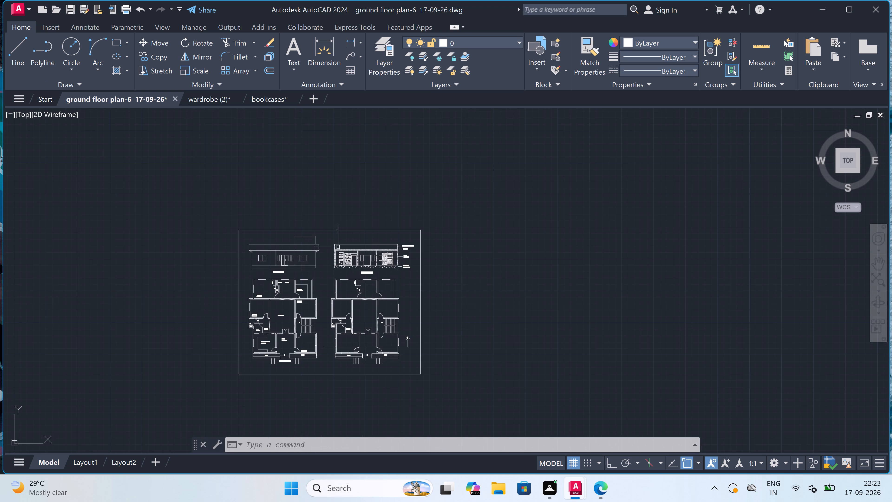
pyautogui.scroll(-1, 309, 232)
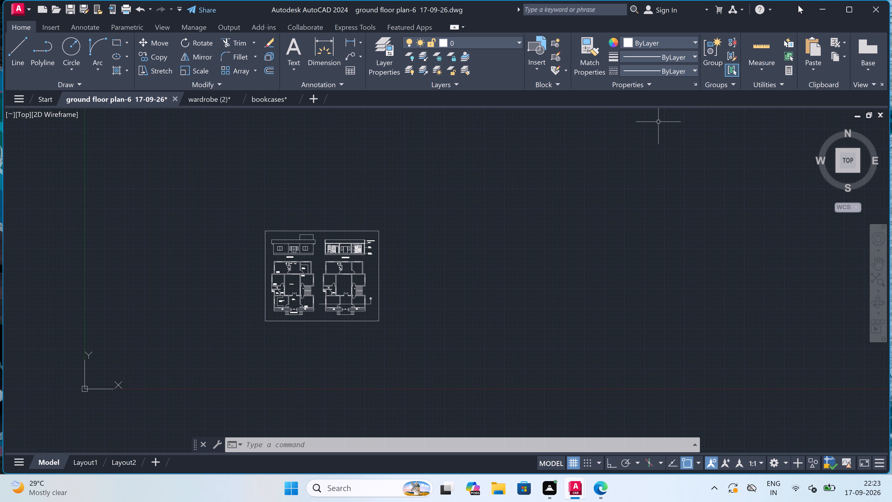
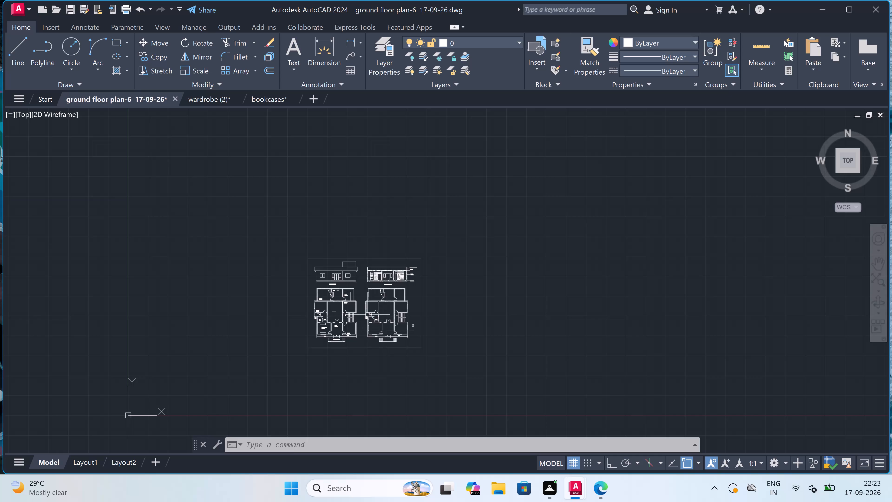
# Underline the ELEVATION title with a horizontal line about 7'-4" long, just below the text, with Ortho on.
pyautogui.scroll(1, 368, 314)
pyautogui.scroll(-2, 387, 312)
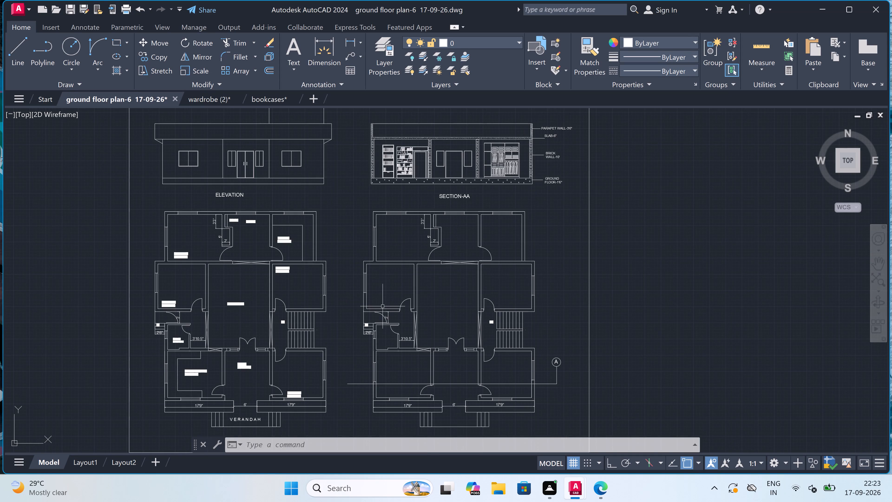
pyautogui.scroll(3, 265, 228)
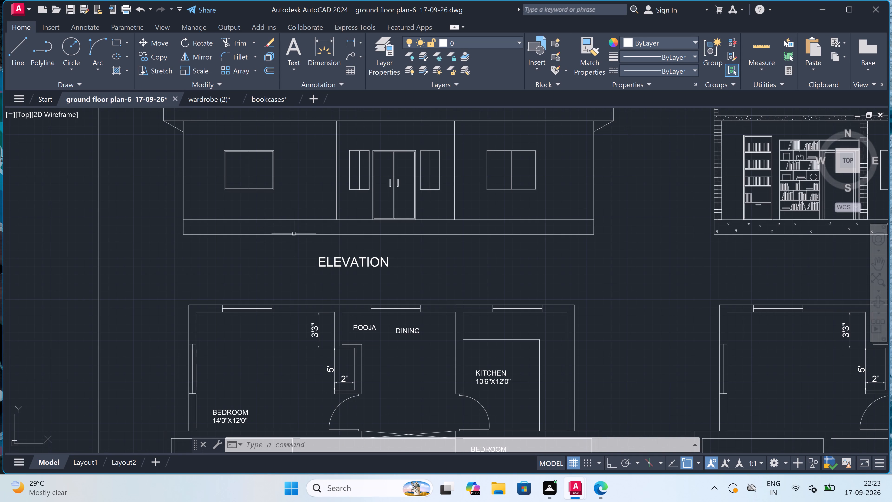
pyautogui.scroll(3, 317, 256)
pyautogui.write('l')
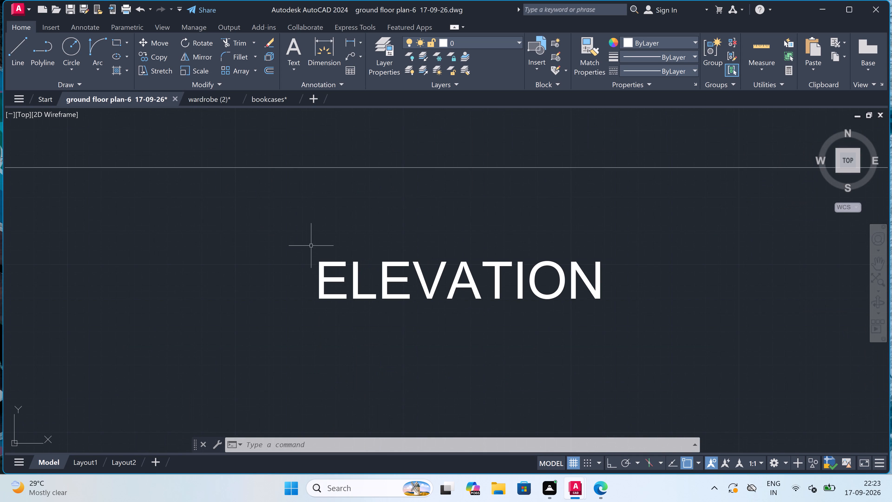
pyautogui.press('space')
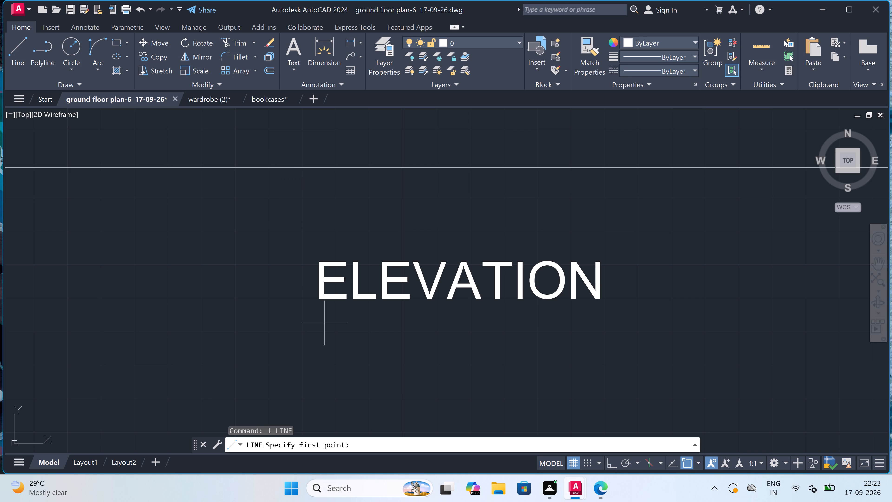
pyautogui.scroll(2, 315, 309)
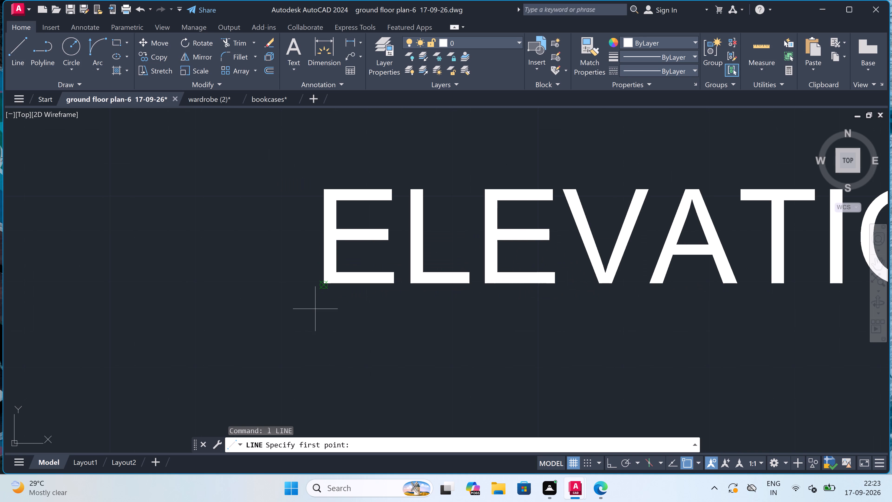
pyautogui.scroll(3, 315, 309)
pyautogui.click(315, 308)
pyautogui.scroll(-4, 503, 293)
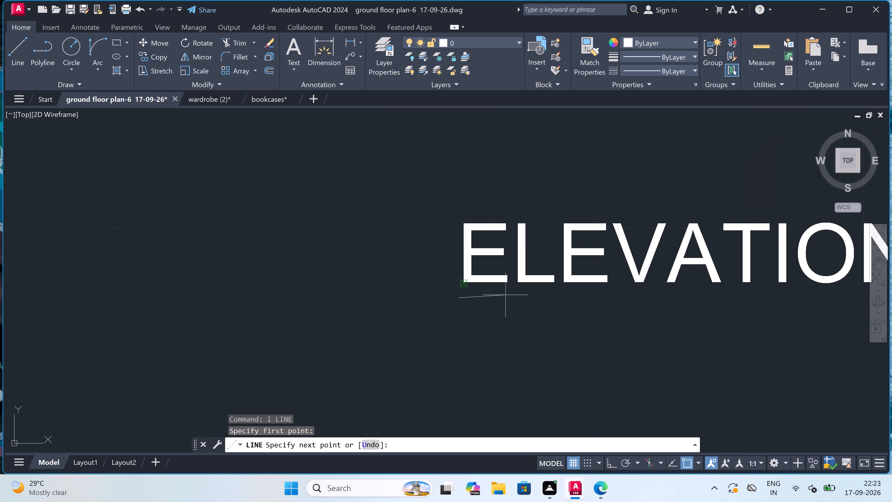
pyautogui.press('F8')
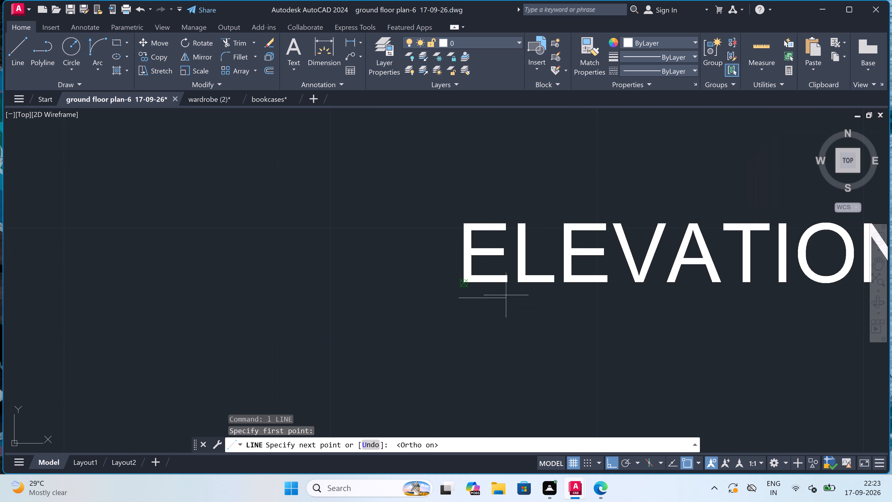
pyautogui.scroll(-5, 506, 295)
pyautogui.scroll(3, 545, 295)
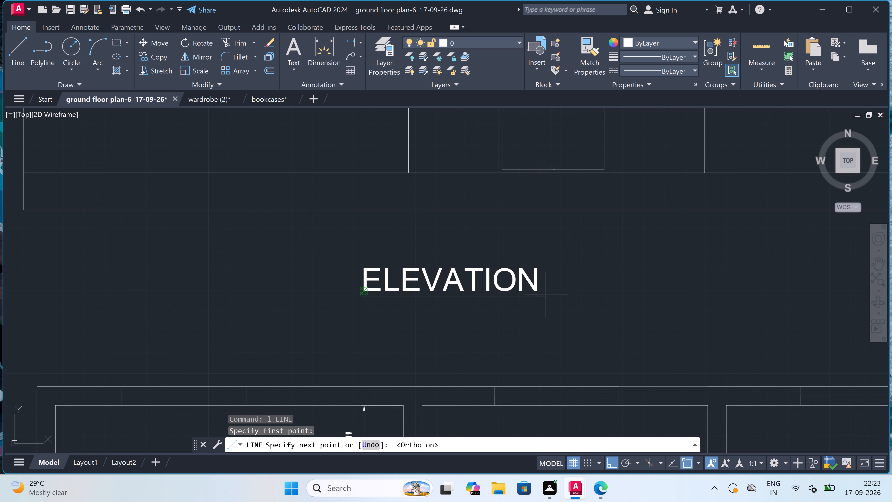
pyautogui.scroll(6, 546, 296)
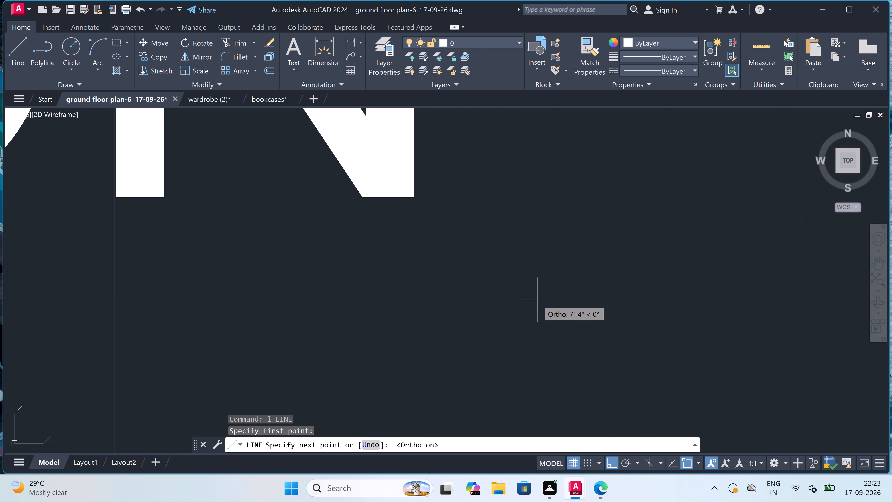
pyautogui.click(529, 298)
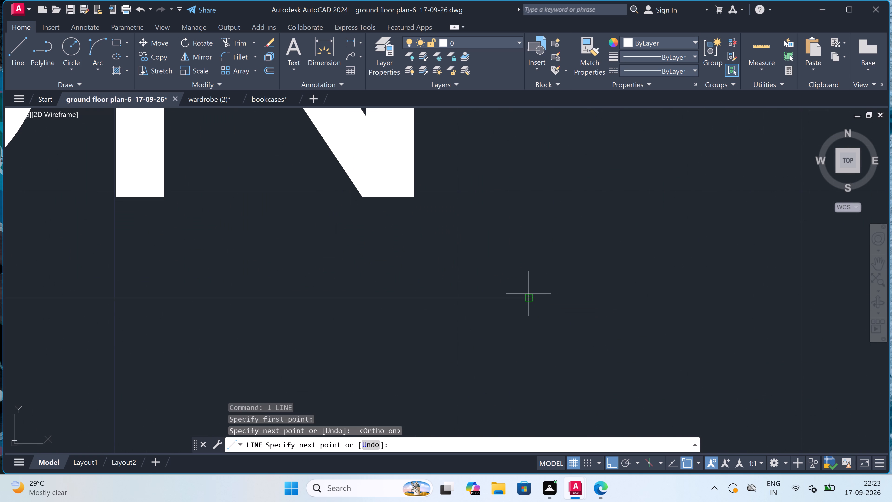
pyautogui.press('Escape')
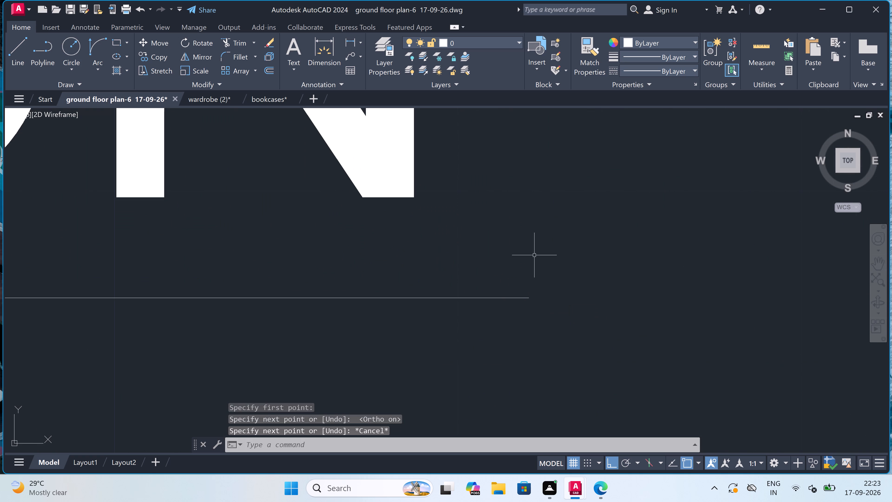
# Underline the SECTION-AA title with a horizontal line about 8'-0" long, just below the text.
pyautogui.press('space')
pyautogui.scroll(-5, 502, 267)
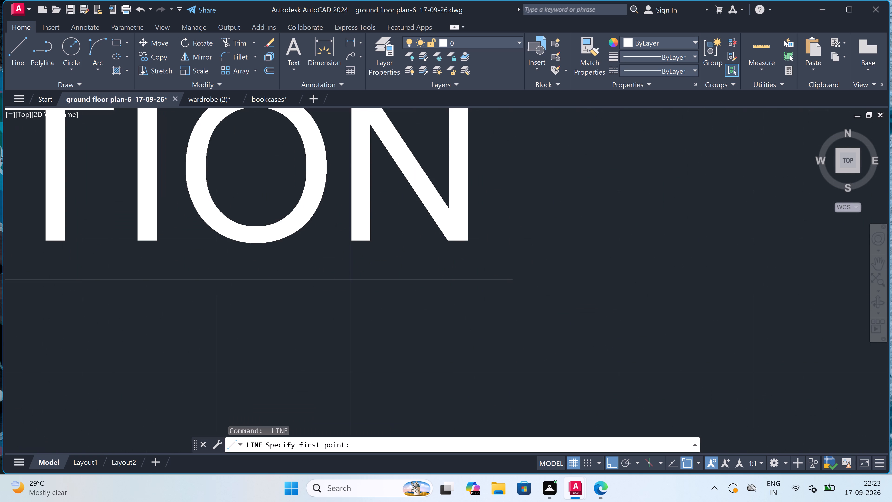
pyautogui.scroll(-7, 503, 268)
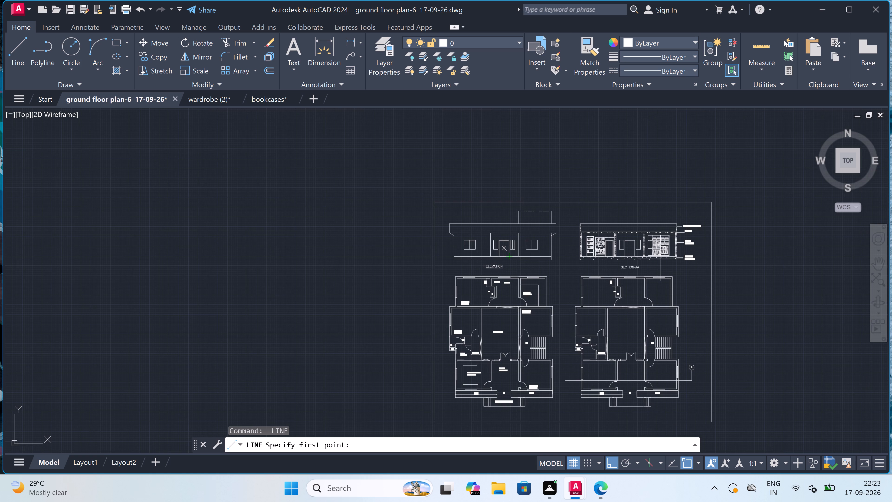
pyautogui.scroll(4, 618, 265)
pyautogui.scroll(3, 678, 297)
pyautogui.scroll(4, 469, 257)
pyautogui.moveTo(462, 250); pyautogui.dragTo(466, 250)
pyautogui.scroll(-8, 652, 250)
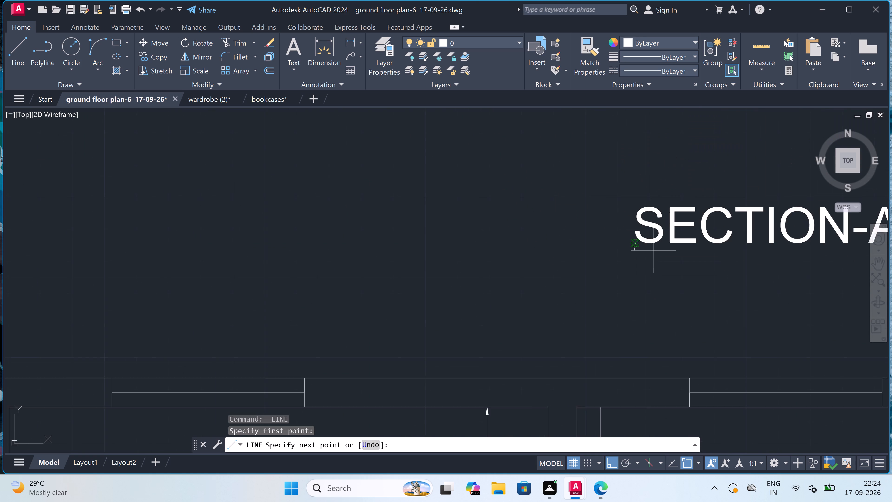
pyautogui.scroll(-3, 654, 251)
pyautogui.scroll(4, 694, 251)
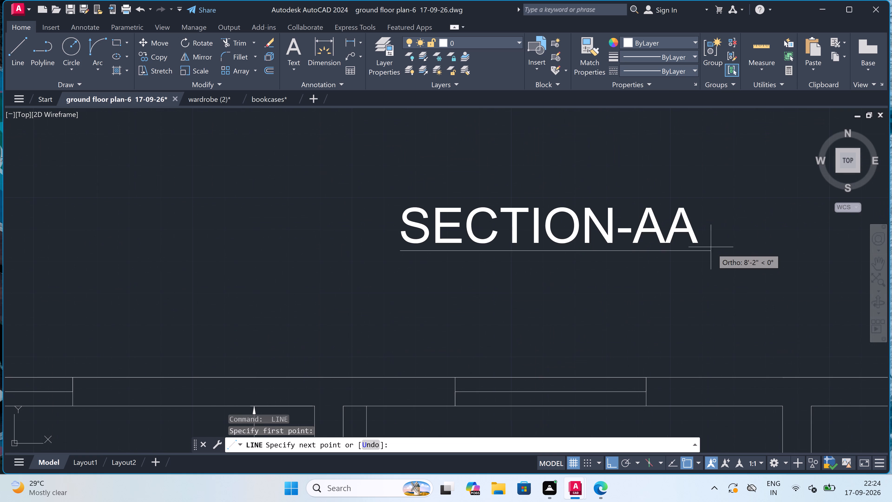
pyautogui.scroll(4, 718, 251)
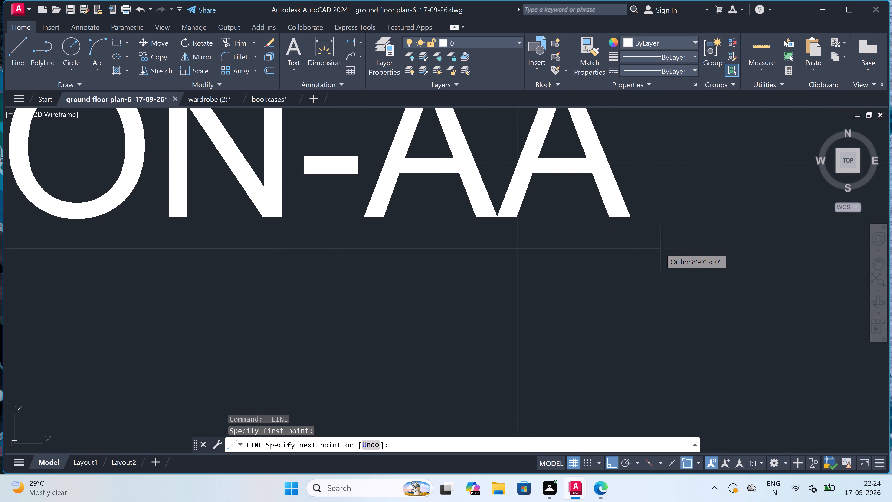
pyautogui.scroll(5, 660, 248)
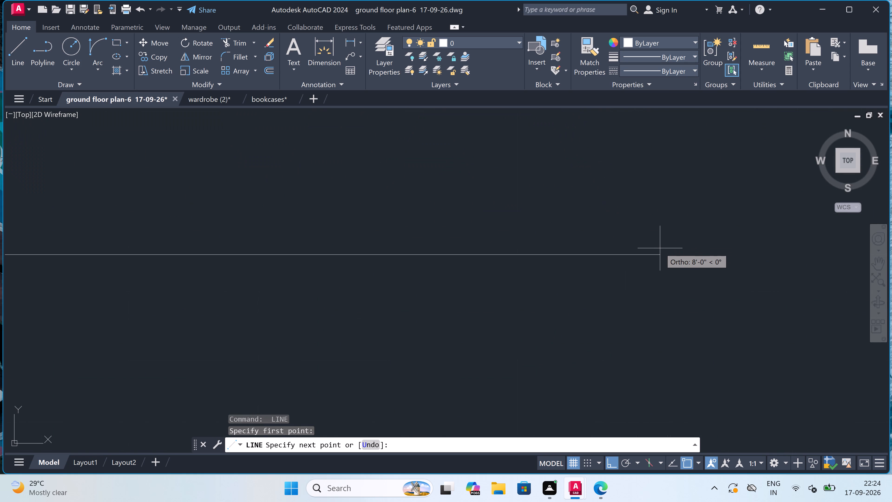
pyautogui.moveTo(660, 248); pyautogui.dragTo(661, 250)
pyautogui.press('Escape')
# Draw a line in the ELEVATION from the parapet's top-left corner, 2" down and then horizontally across to its opposite edge.
pyautogui.scroll(-4, 567, 264)
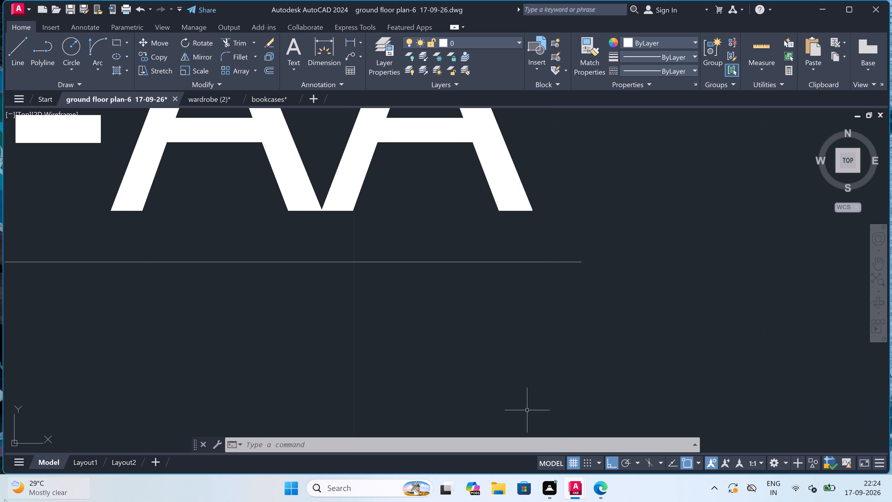
pyautogui.scroll(-3, 324, 219)
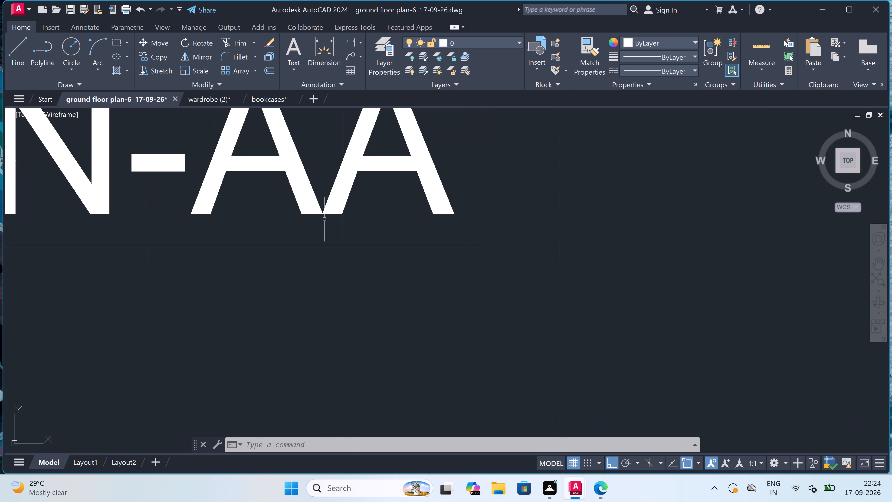
pyautogui.scroll(-8, 325, 224)
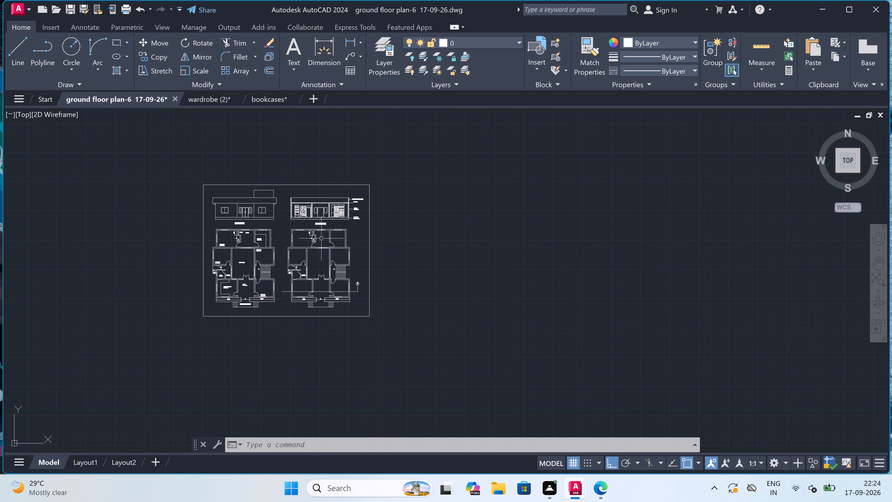
pyautogui.scroll(4, 219, 201)
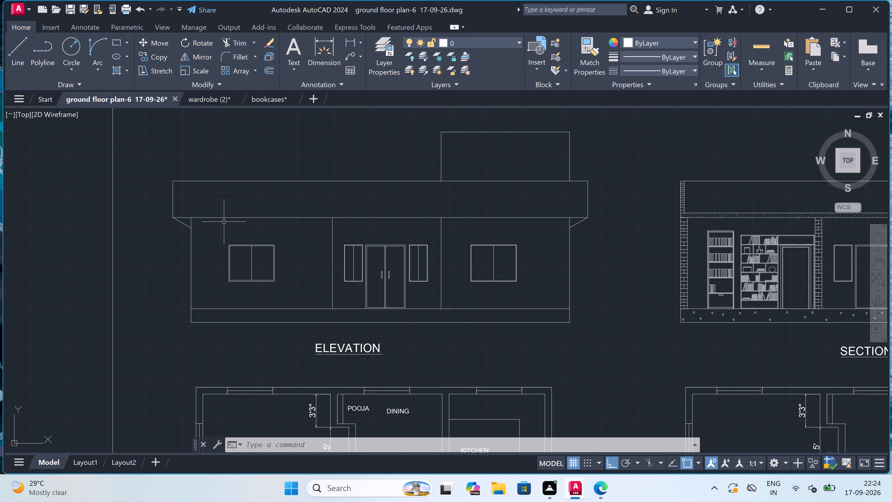
pyautogui.write('l')
pyautogui.press('space')
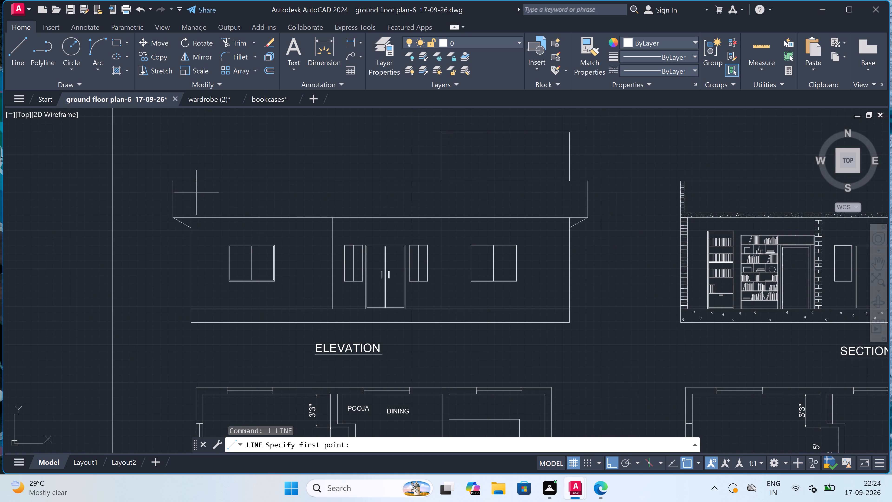
pyautogui.scroll(3, 177, 183)
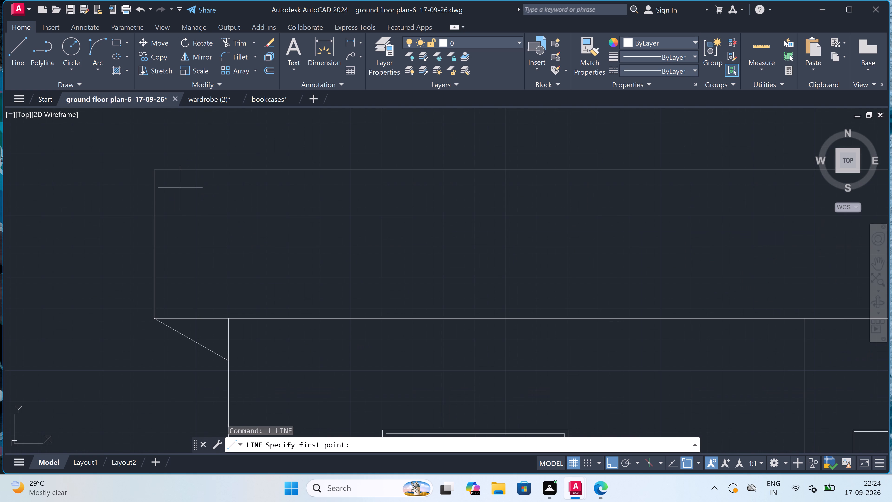
pyautogui.tripleClick(152, 166)
pyautogui.press('2')
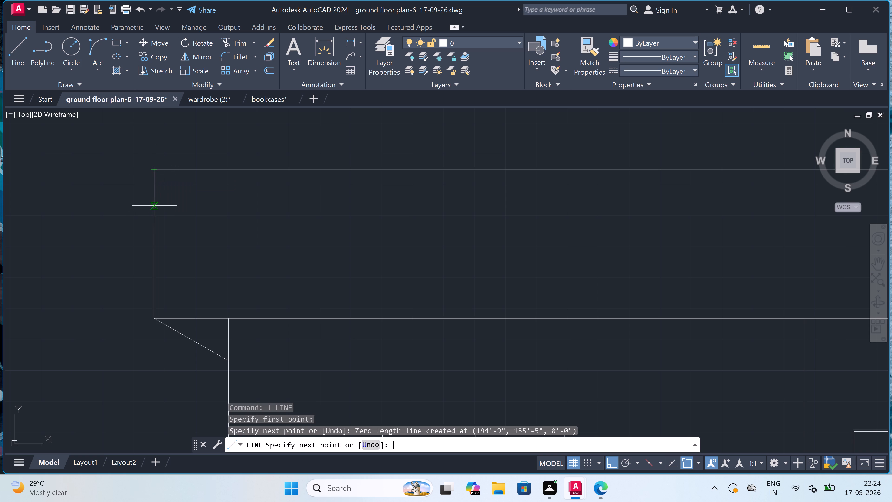
pyautogui.write('"')
pyautogui.press('space')
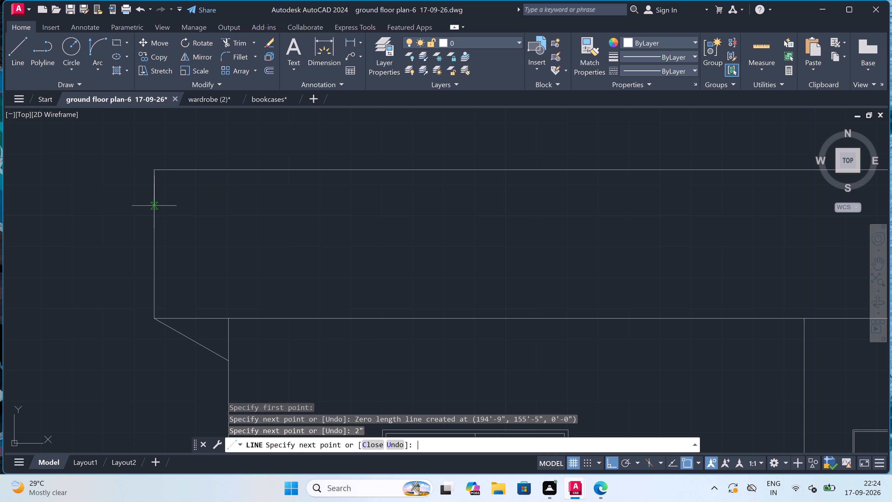
pyautogui.scroll(-4, 248, 188)
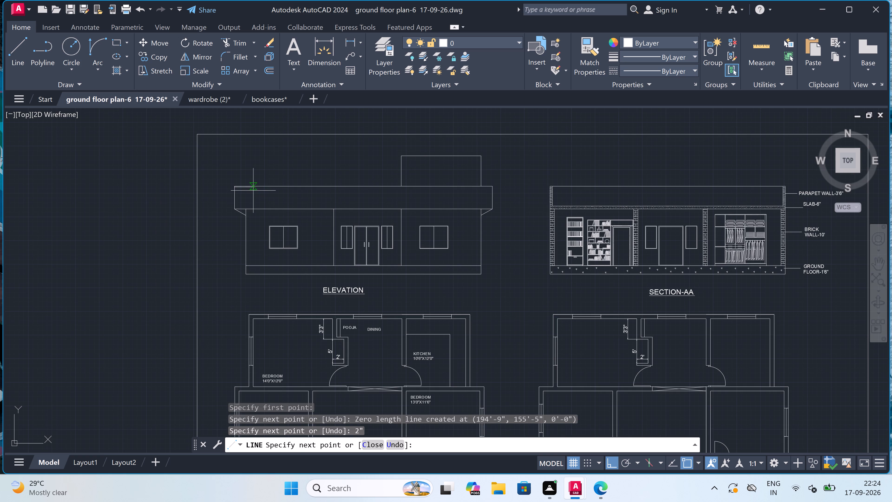
pyautogui.scroll(4, 496, 184)
pyautogui.scroll(3, 473, 201)
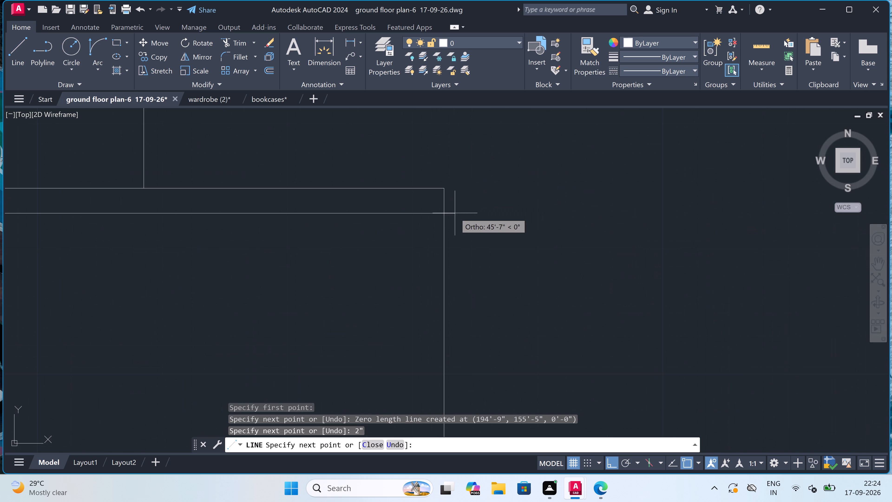
pyautogui.click(443, 214)
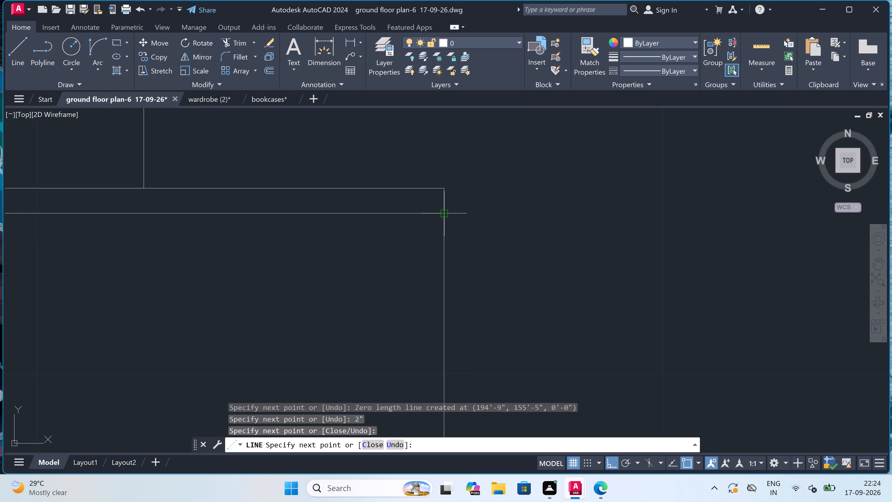
pyautogui.press('Escape')
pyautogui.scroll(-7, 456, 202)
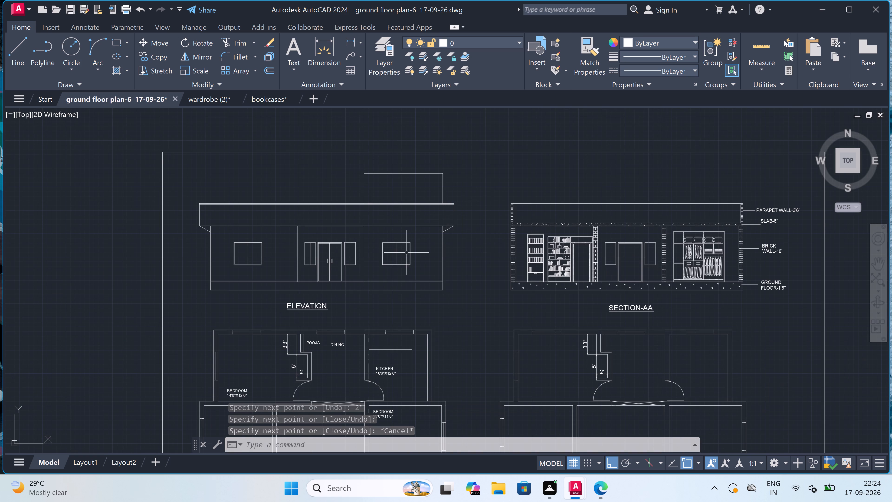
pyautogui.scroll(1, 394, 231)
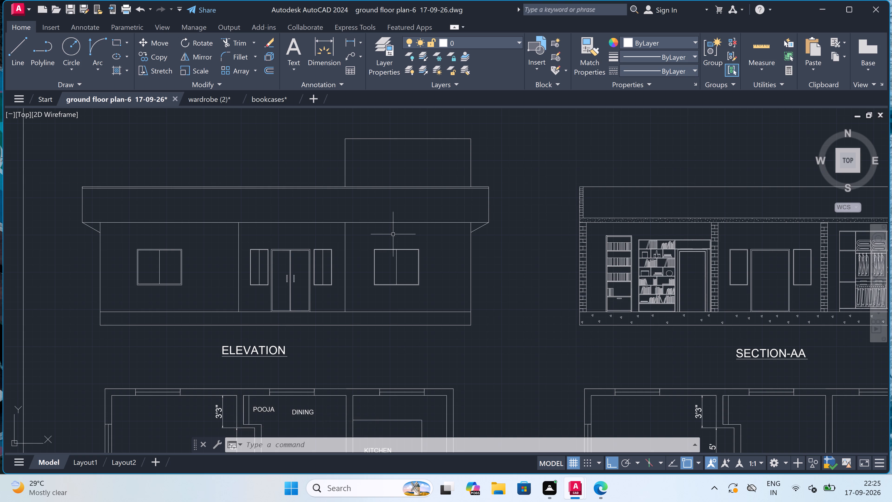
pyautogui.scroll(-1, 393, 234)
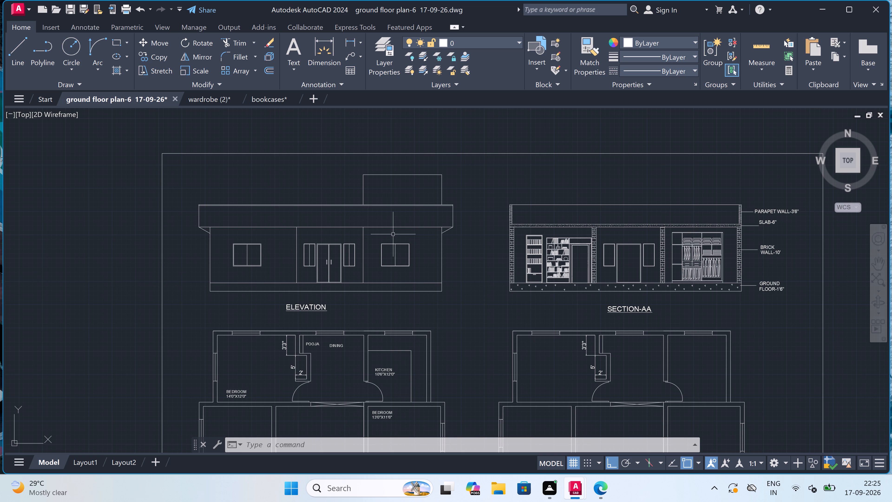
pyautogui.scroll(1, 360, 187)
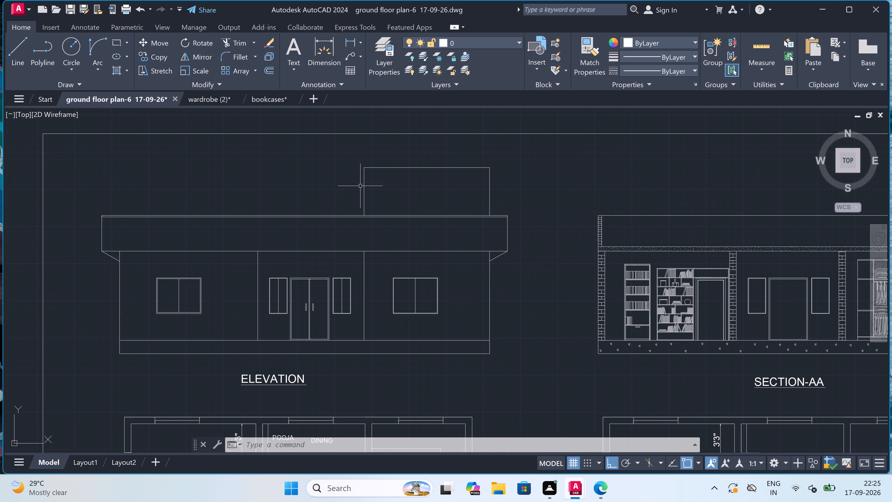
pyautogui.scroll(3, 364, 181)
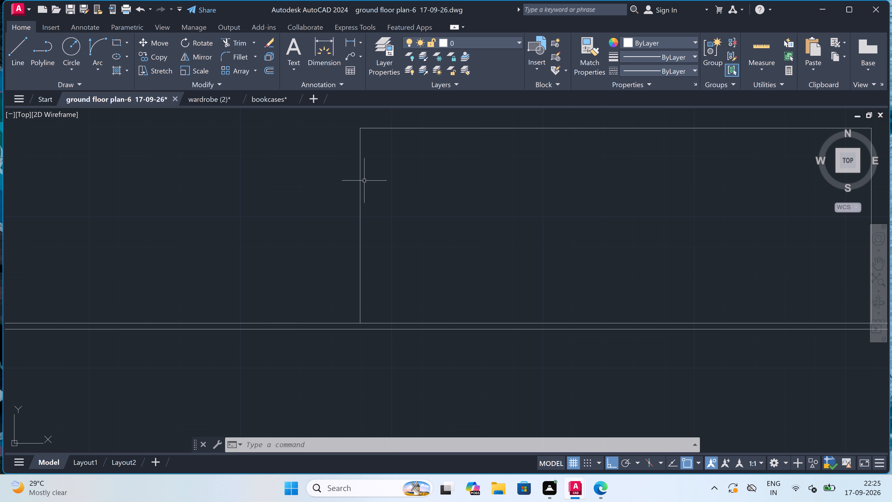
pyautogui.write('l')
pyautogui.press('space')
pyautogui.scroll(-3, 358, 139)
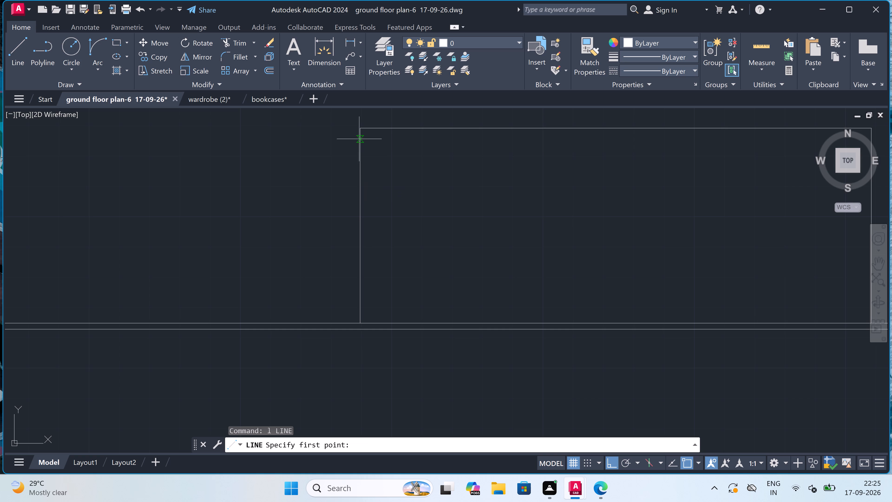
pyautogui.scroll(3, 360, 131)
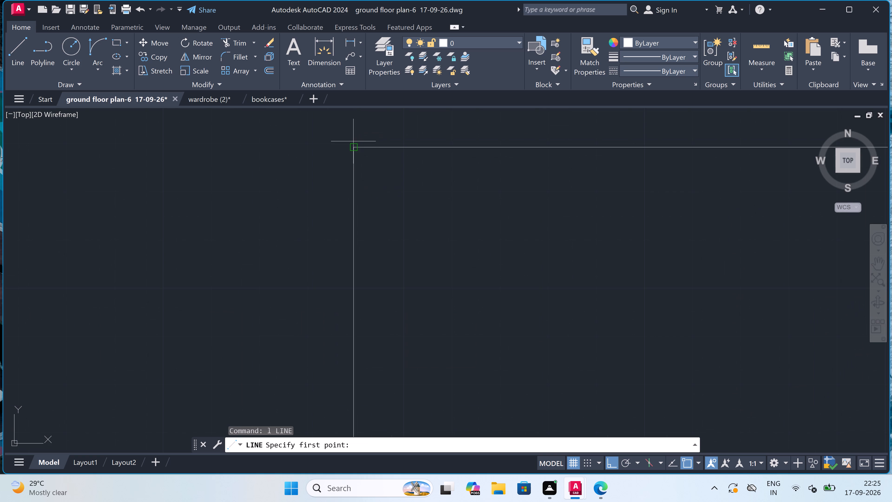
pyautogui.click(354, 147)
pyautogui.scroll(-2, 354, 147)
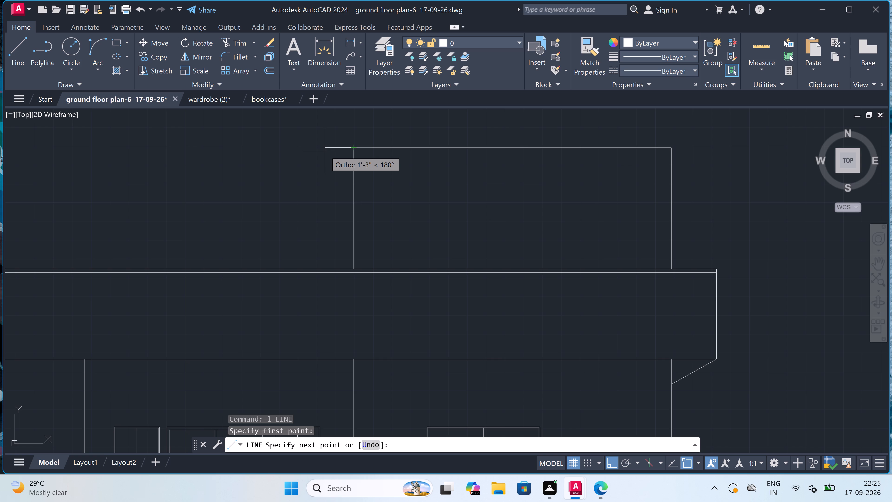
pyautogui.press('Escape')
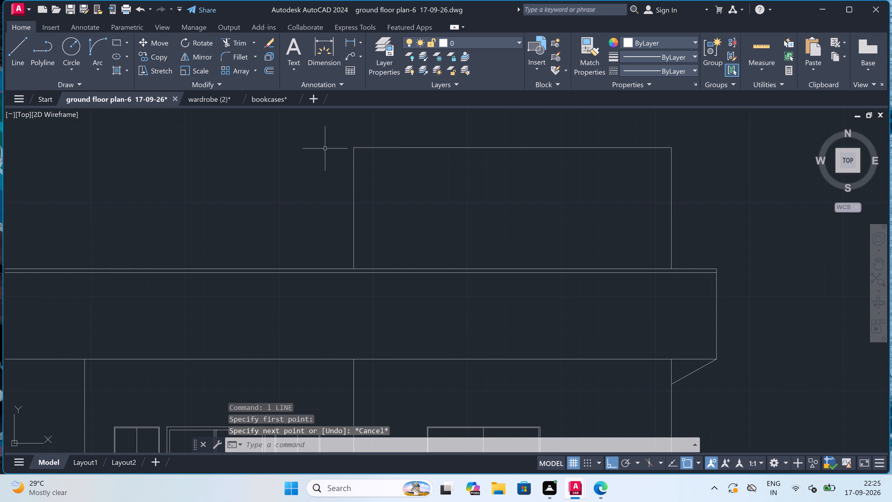
# Trim away the left vertical edge of the elevation's raised roof block, above the parapet.
pyautogui.write('tr')
pyautogui.press('space')
pyautogui.click(325, 187)
pyautogui.click(416, 168)
pyautogui.press('Escape')
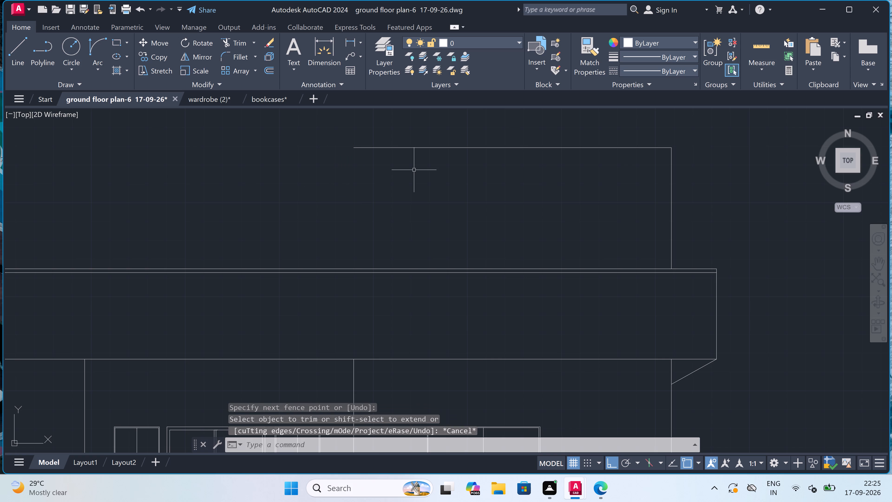
# With Ortho on, draw lines from the roof block's top-left corner: about 2' down, about 2' inward, and down to the parapet top.
pyautogui.press('l')
pyautogui.press('space')
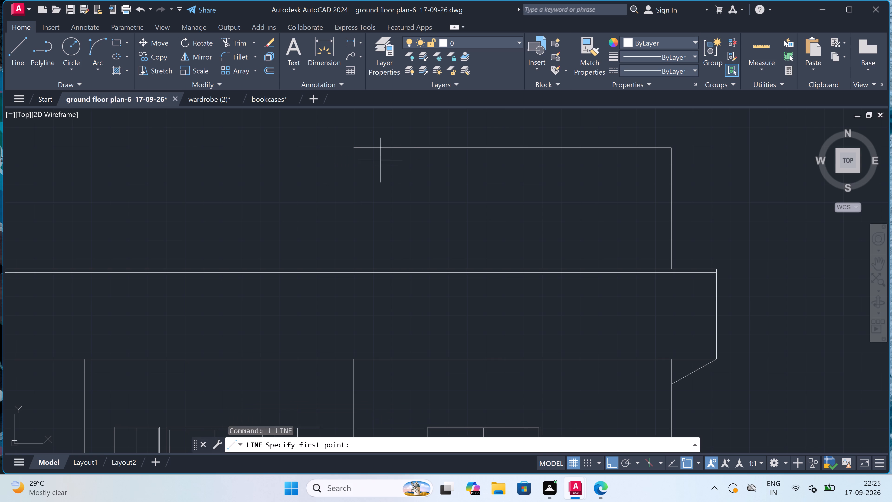
pyautogui.click(357, 146)
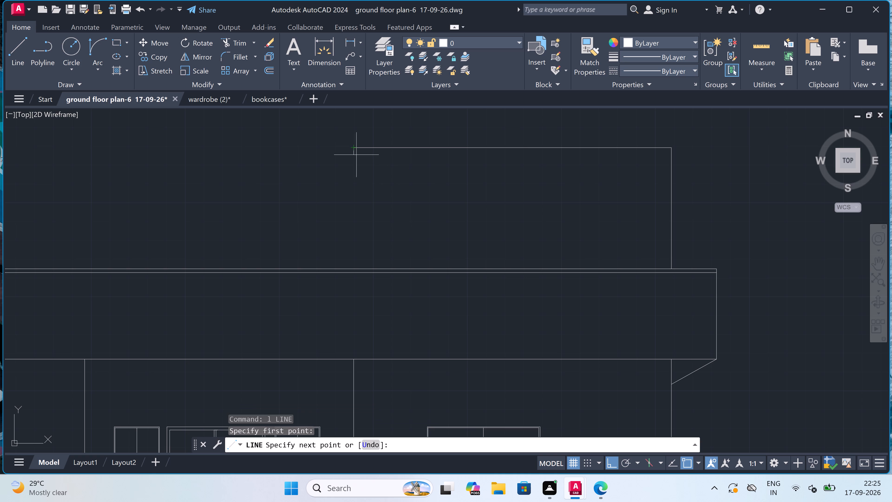
pyautogui.click(354, 189)
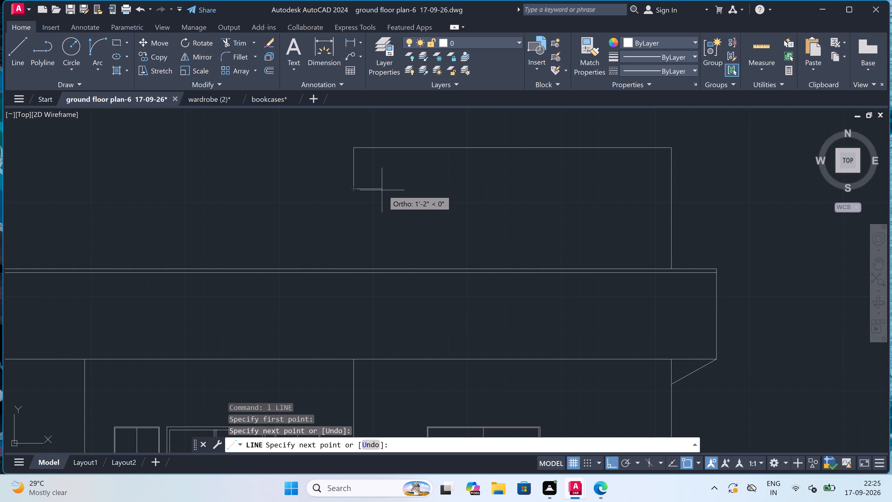
pyautogui.click(398, 192)
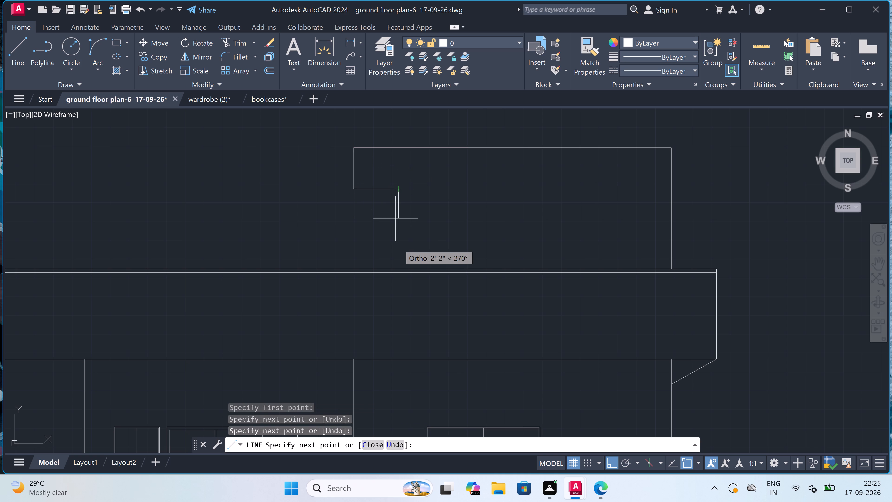
pyautogui.scroll(3, 397, 266)
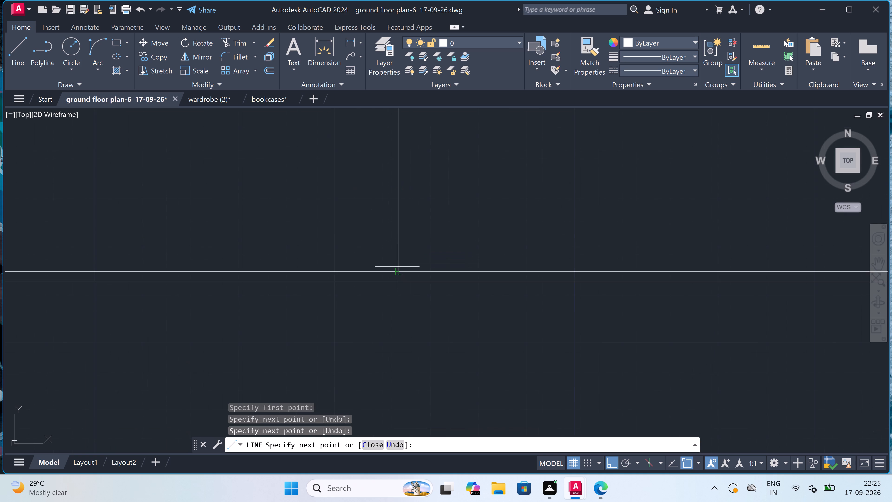
pyautogui.click(399, 276)
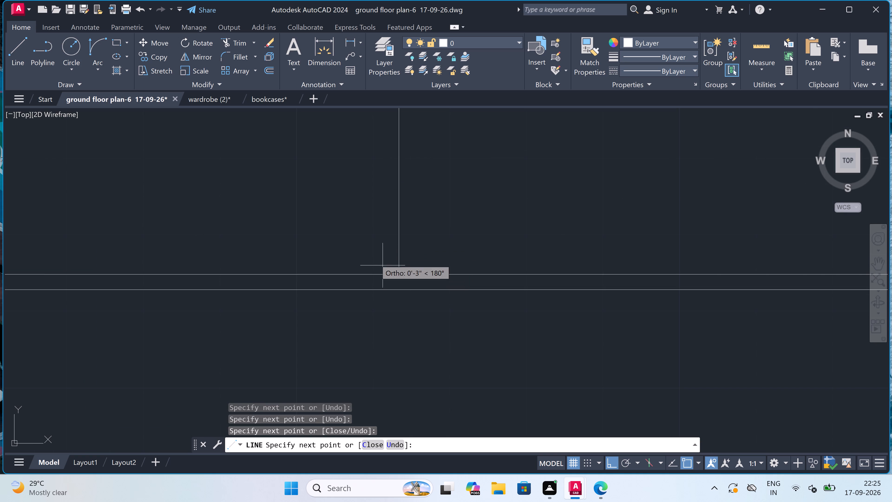
pyautogui.press('Escape')
# Draw a horizontal line from the roof block's inner step corner across to its right edge.
pyautogui.scroll(-4, 360, 244)
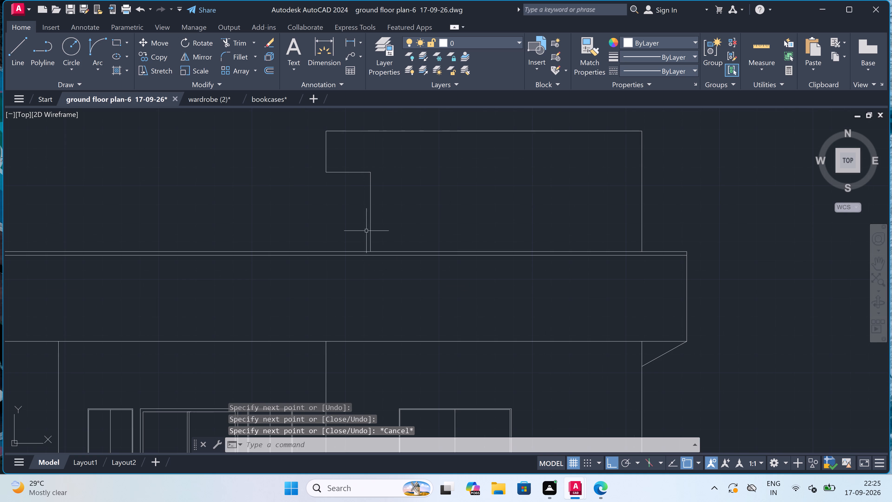
pyautogui.press('space')
pyautogui.scroll(-1, 374, 174)
pyautogui.click(374, 174)
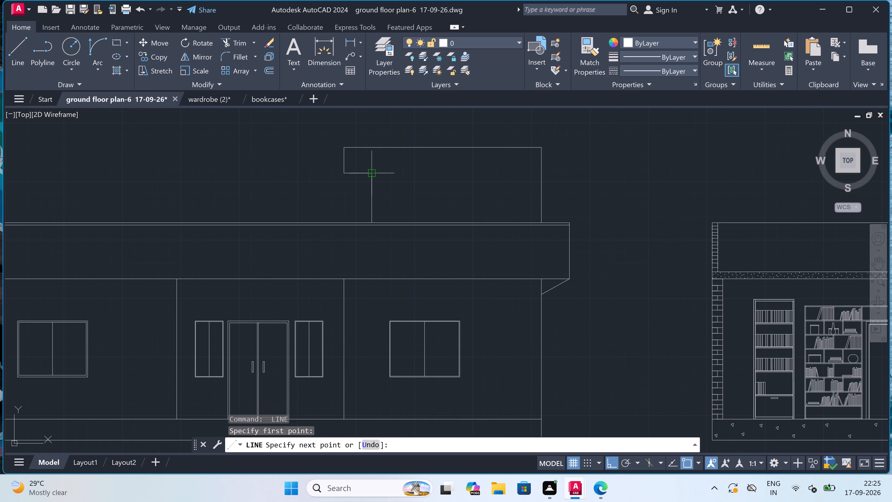
pyautogui.click(540, 170)
pyautogui.press('Escape')
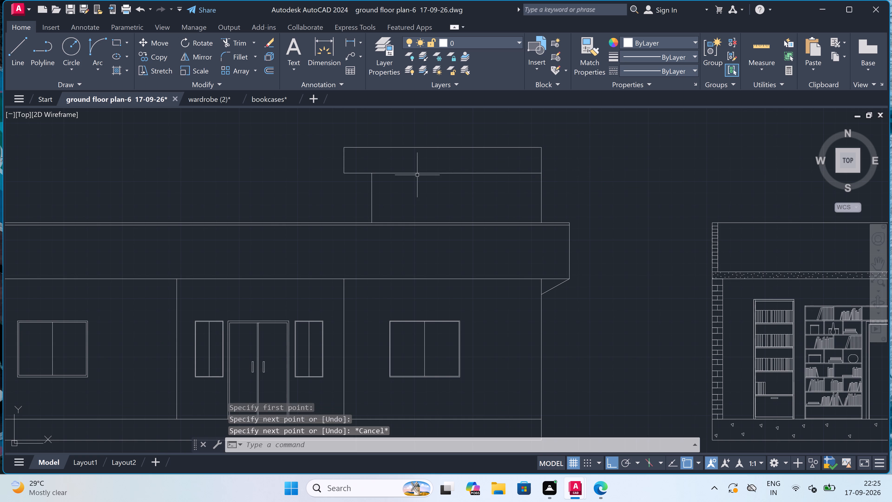
# With Ortho off, draw a sloping line from the roof block overhang's lower-left corner down to the inset vertical edge.
pyautogui.press('space')
pyautogui.scroll(2, 343, 174)
pyautogui.click(343, 173)
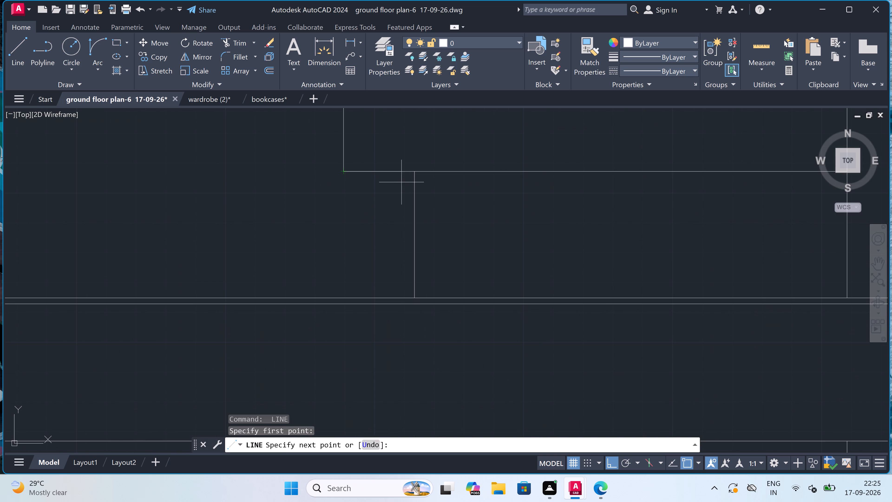
pyautogui.press('F8')
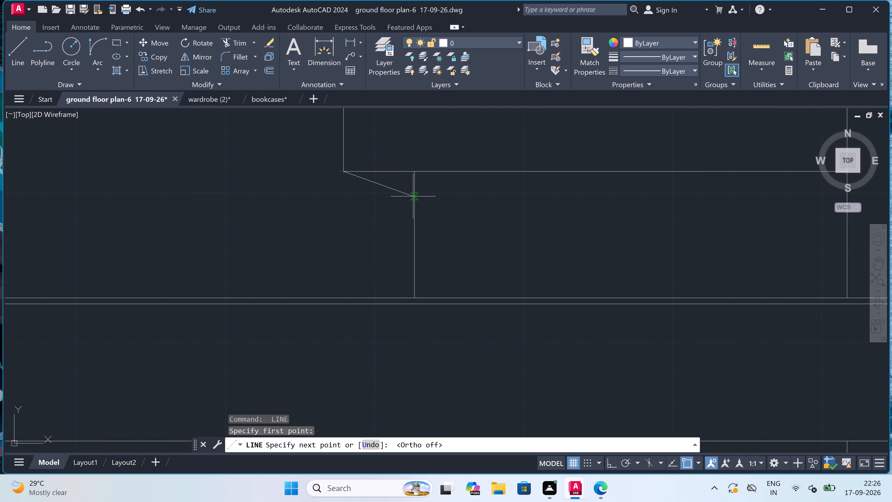
pyautogui.scroll(3, 413, 196)
pyautogui.click(414, 191)
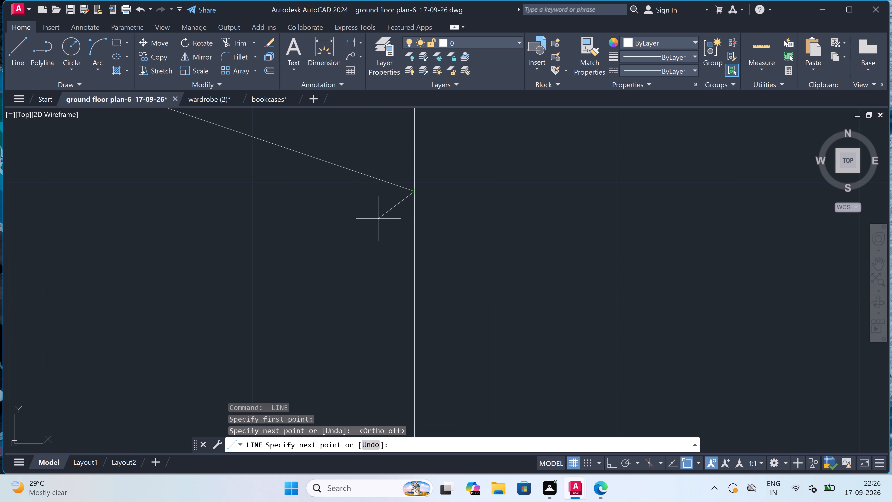
pyautogui.press('Escape')
# Examine the whole sheet and the ground floor plans below the elevation and section.
pyautogui.scroll(-7, 372, 226)
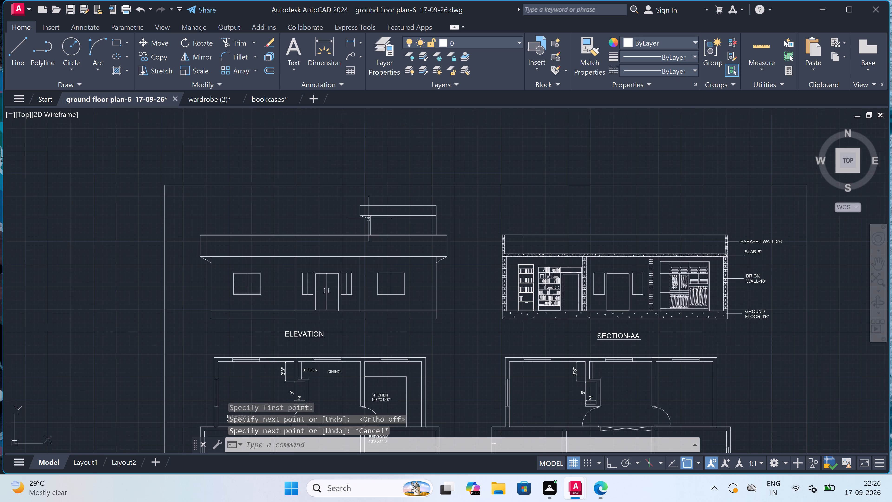
pyautogui.scroll(-2, 368, 219)
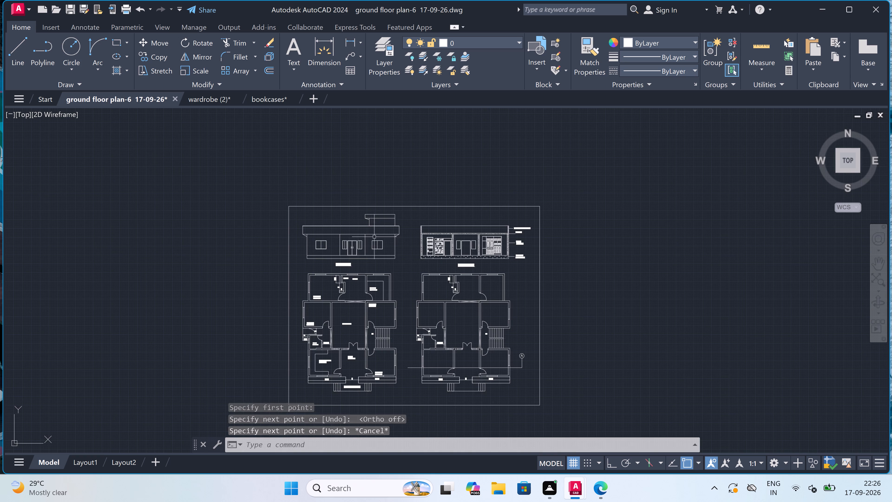
pyautogui.scroll(-3, 347, 354)
pyautogui.scroll(7, 343, 360)
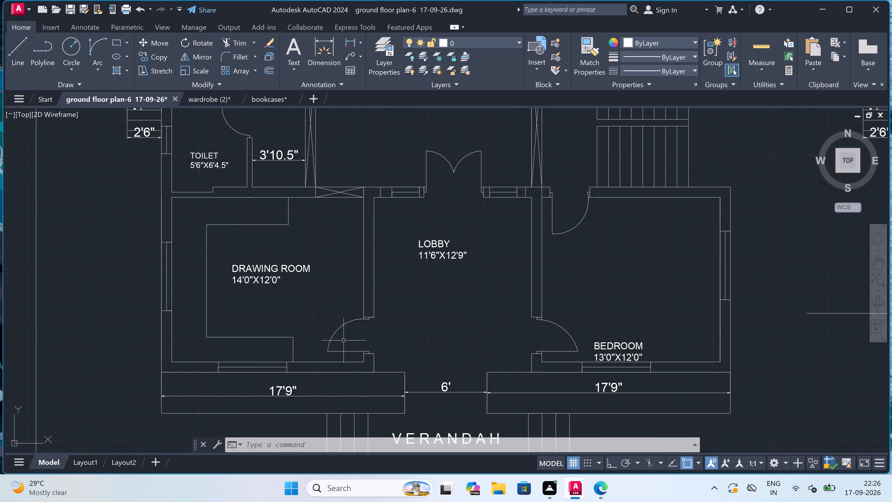
pyautogui.scroll(-2, 348, 332)
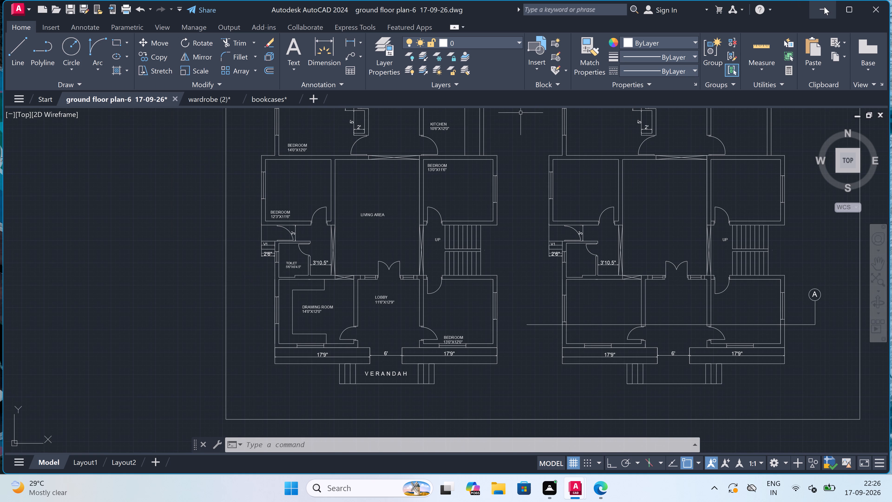
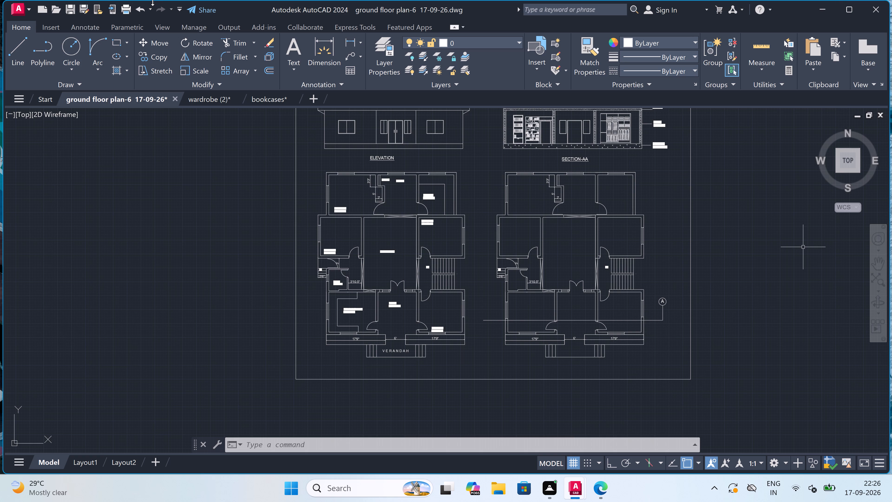
# Examine the SECTION-AA drawing with its furniture and labels, and review the overall sheet layout.
pyautogui.scroll(-5, 316, 305)
pyautogui.scroll(3, 309, 296)
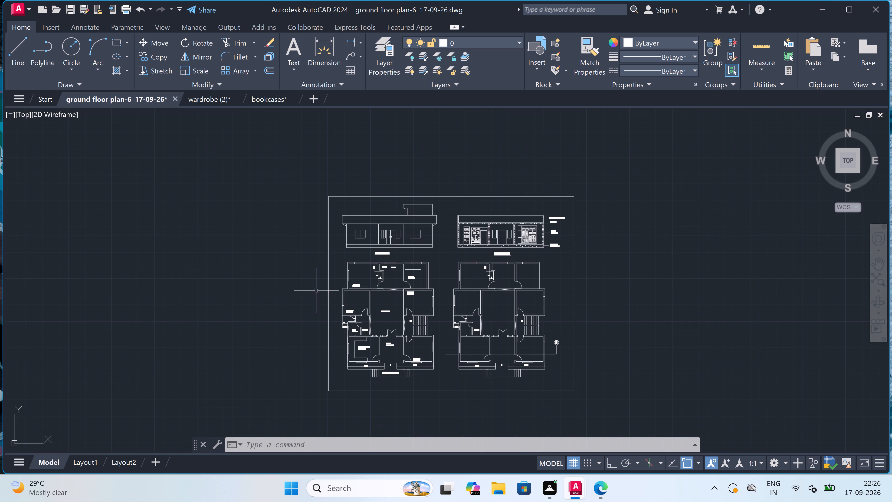
pyautogui.scroll(3, 502, 223)
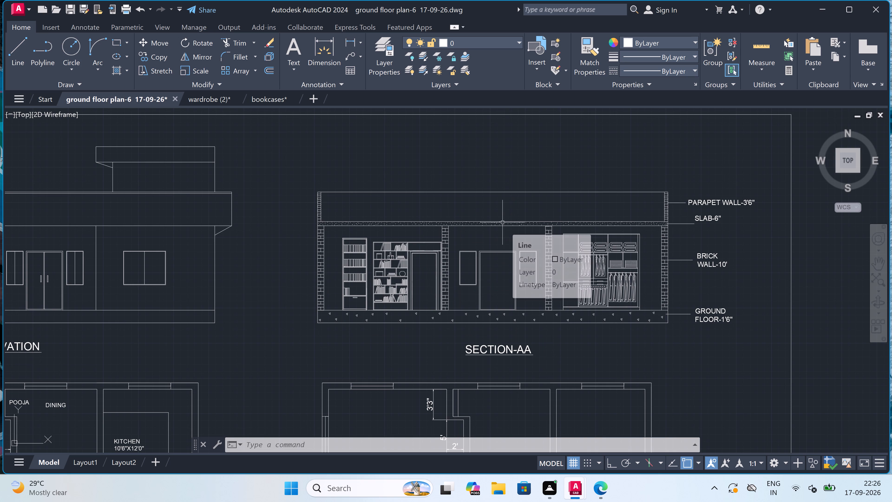
pyautogui.scroll(-3, 505, 220)
pyautogui.scroll(2, 505, 220)
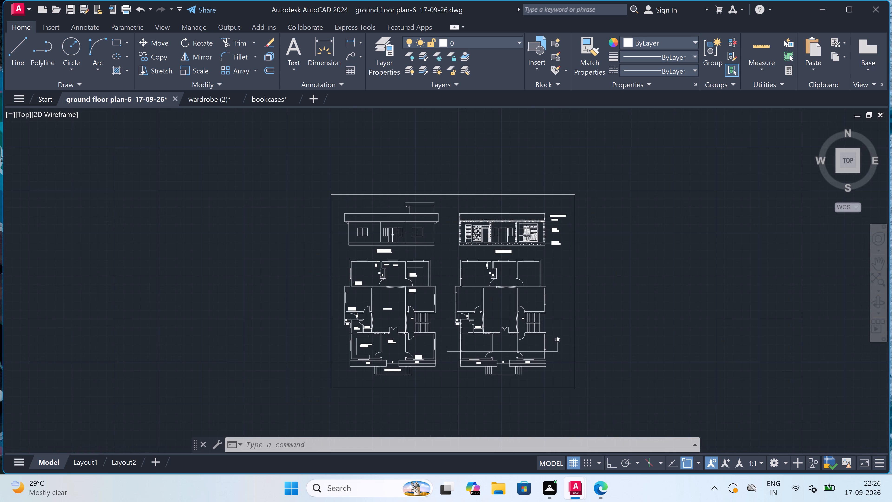
pyautogui.scroll(3, 470, 263)
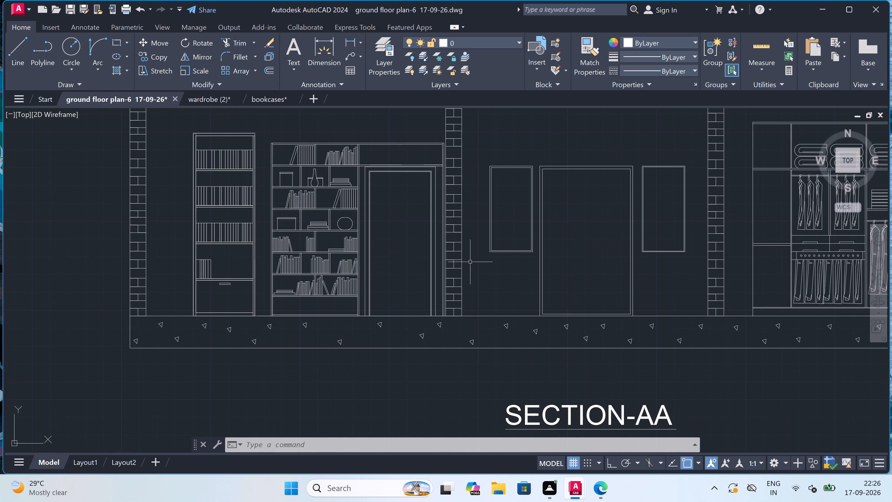
pyautogui.scroll(-7, 482, 241)
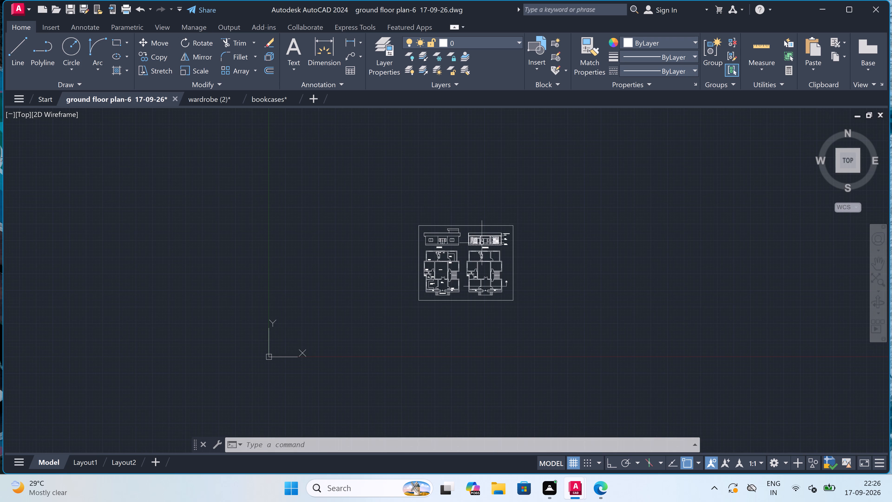
pyautogui.scroll(3, 477, 287)
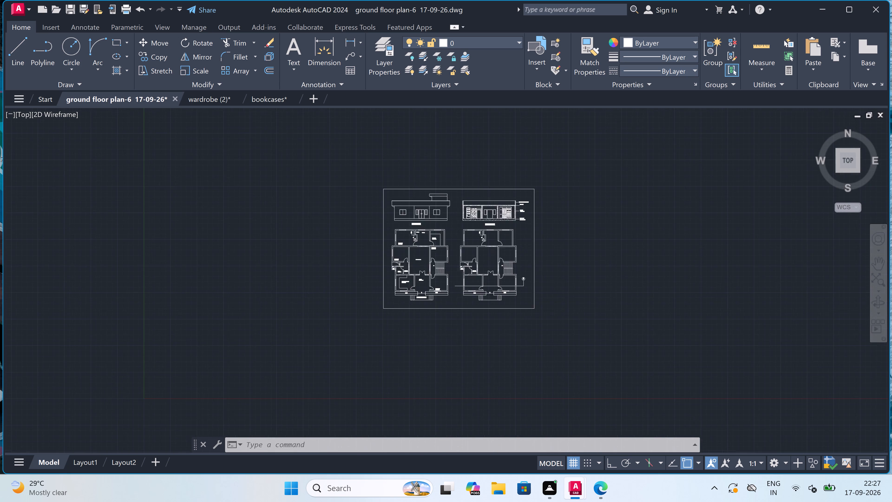
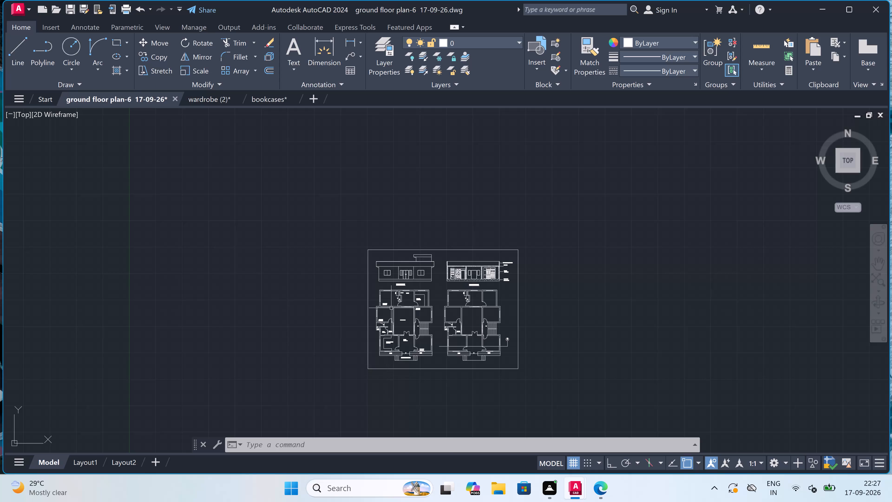
# Examine the ground floor plan around the TOILET, the passage and the side entrance steps.
pyautogui.scroll(2, 420, 274)
pyautogui.scroll(-2, 397, 303)
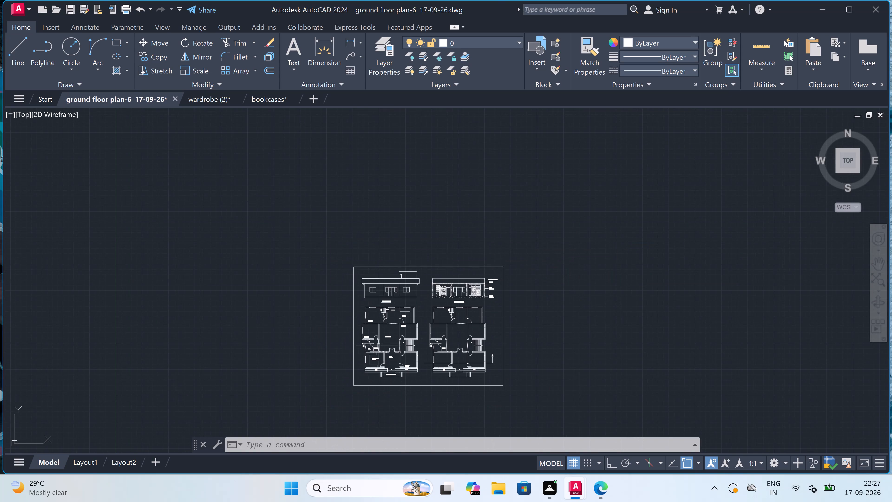
pyautogui.scroll(5, 360, 357)
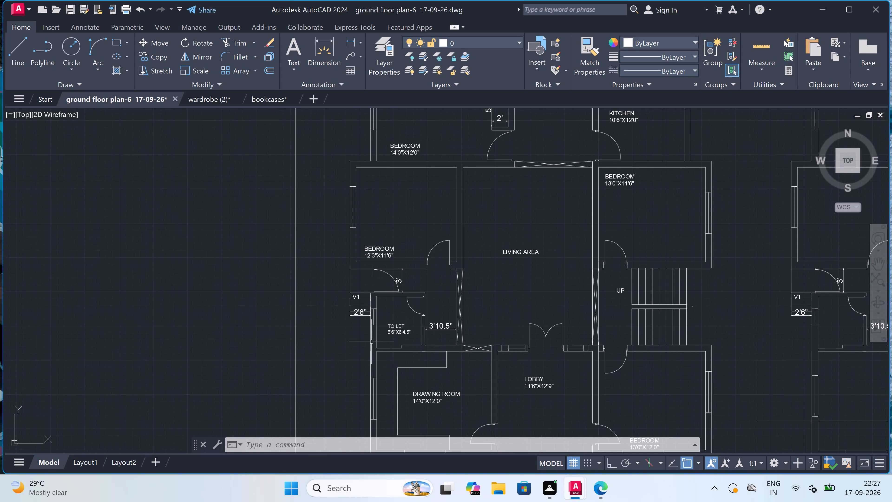
pyautogui.scroll(2, 379, 334)
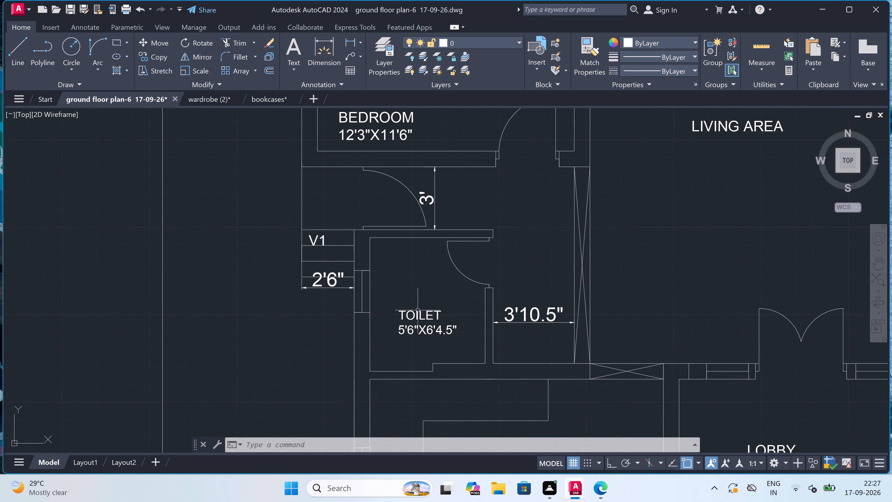
pyautogui.moveTo(418, 310); pyautogui.dragTo(415, 313)
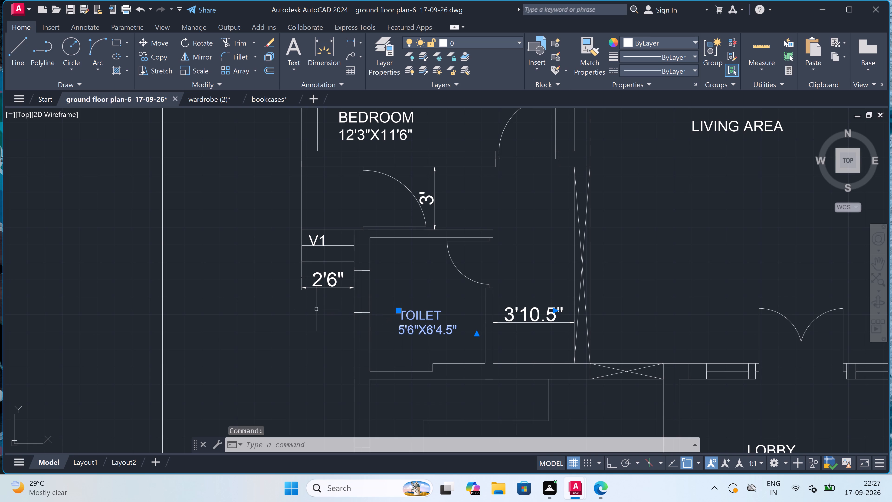
pyautogui.press('Escape')
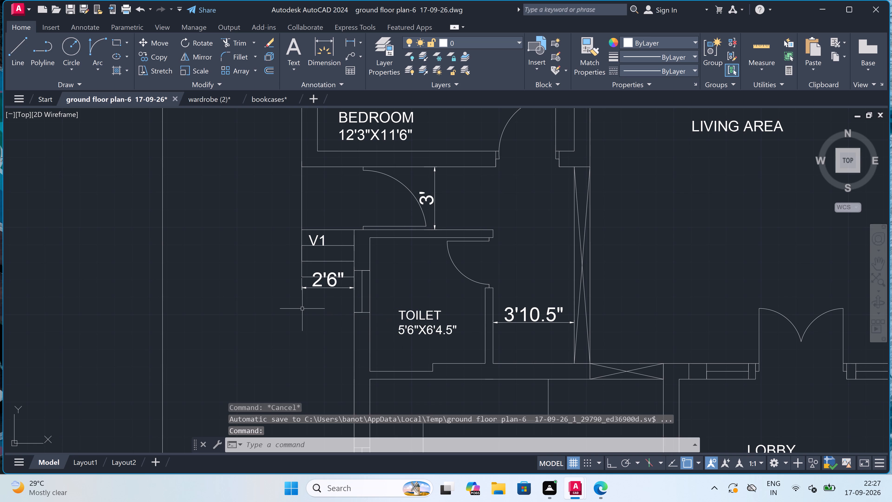
pyautogui.scroll(-2, 302, 309)
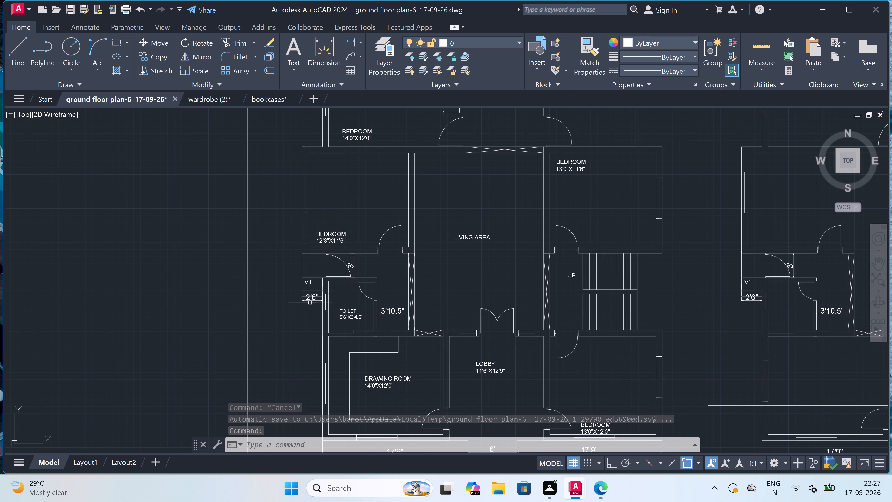
# Draw a straight horizontal direction line from above the UP label across the upper stair flight to its seventh tread line.
pyautogui.write('l')
pyautogui.press('space')
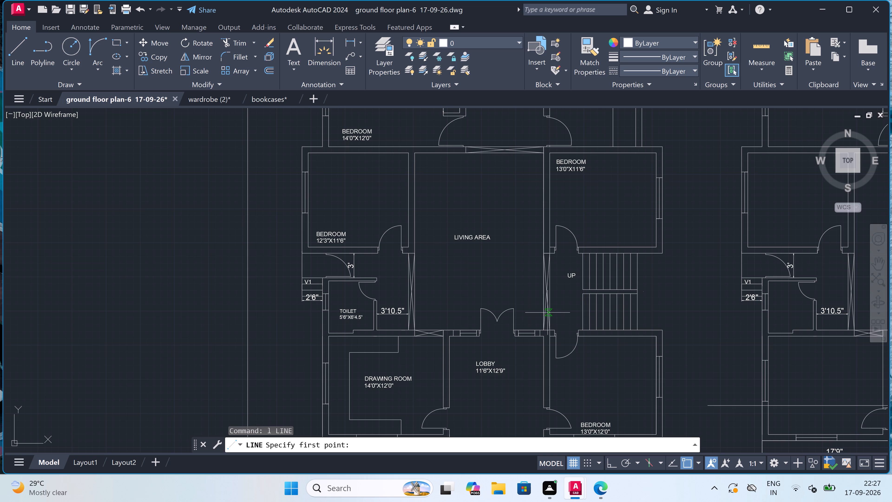
pyautogui.scroll(2, 569, 283)
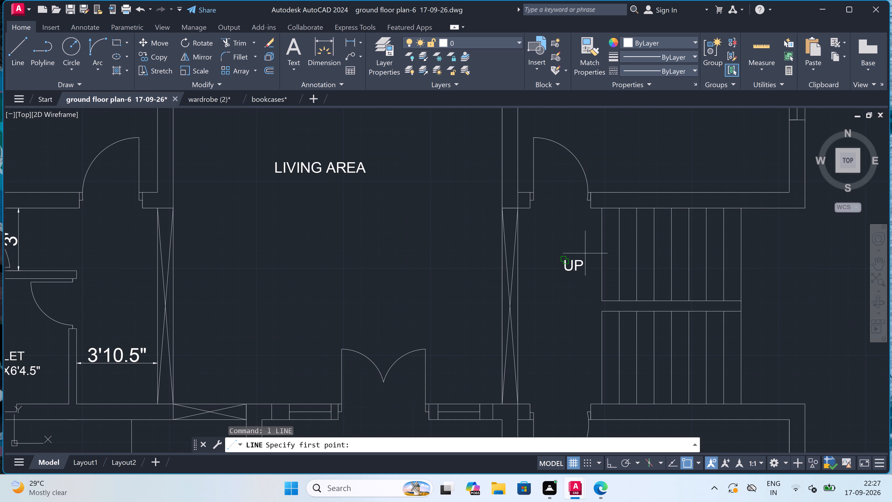
pyautogui.scroll(2, 585, 253)
pyautogui.click(564, 254)
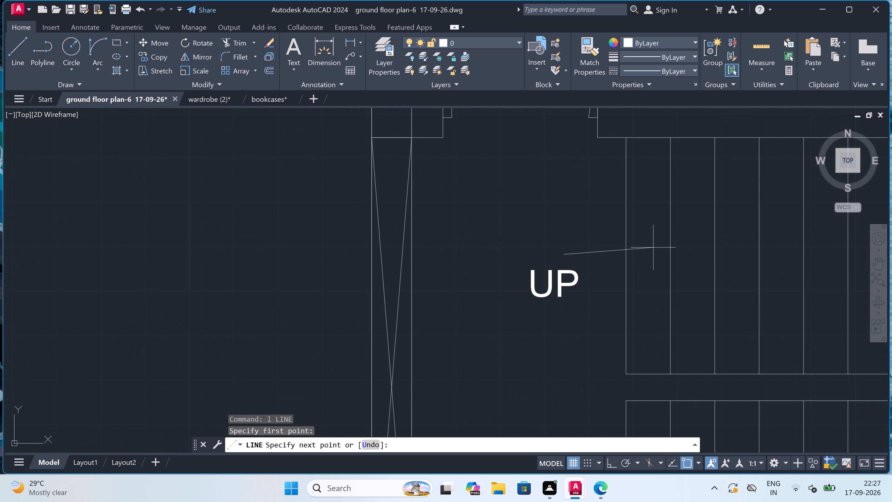
pyautogui.press('F8')
pyautogui.scroll(-4, 652, 248)
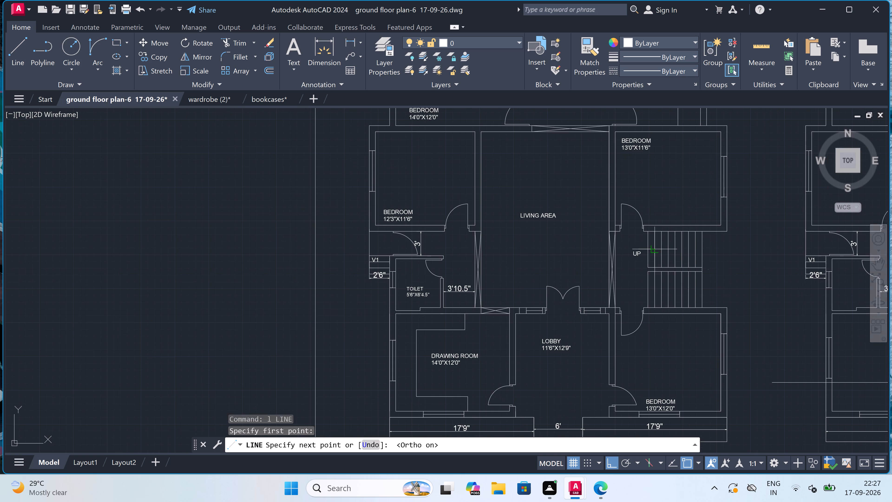
pyautogui.scroll(2, 675, 256)
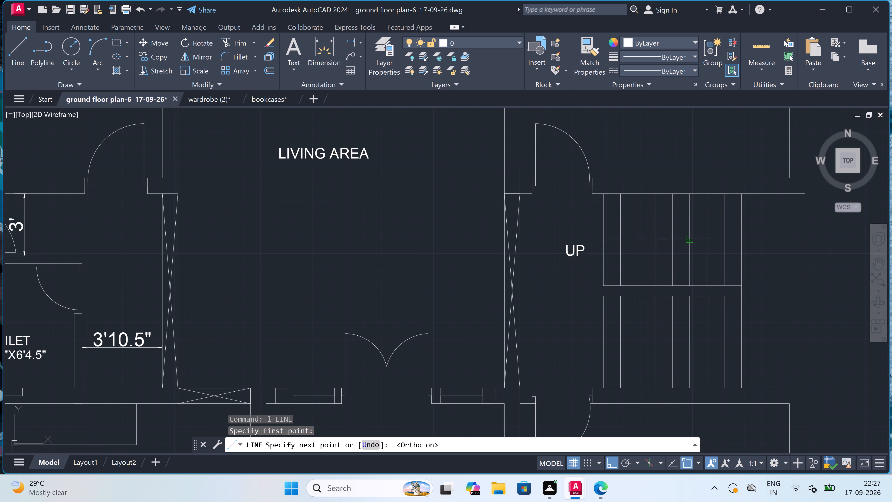
pyautogui.scroll(2, 689, 237)
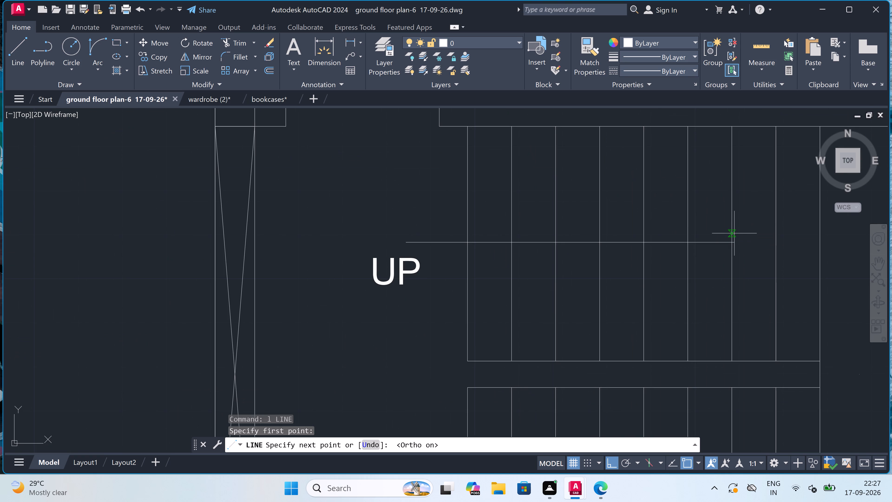
pyautogui.scroll(2, 731, 235)
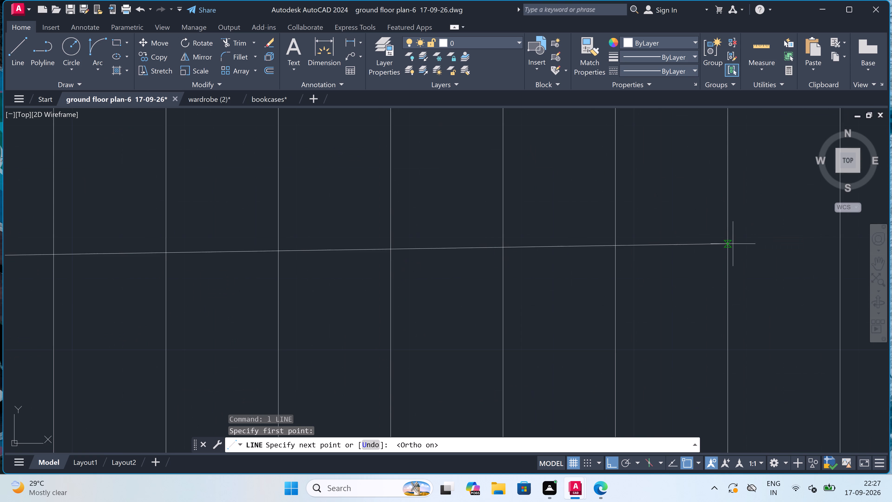
pyautogui.moveTo(726, 258); pyautogui.dragTo(724, 260)
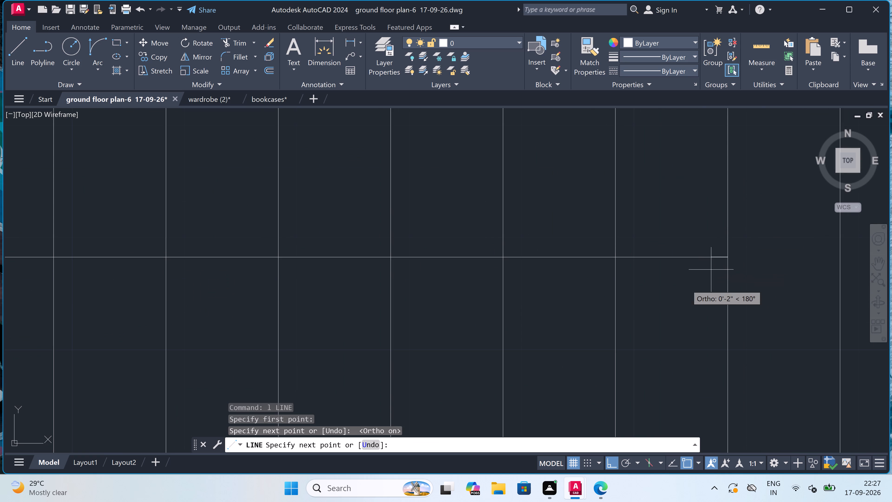
# Draw a triangular arrowhead one tread deep at the stair-side end of the UP direction line.
pyautogui.press('F8')
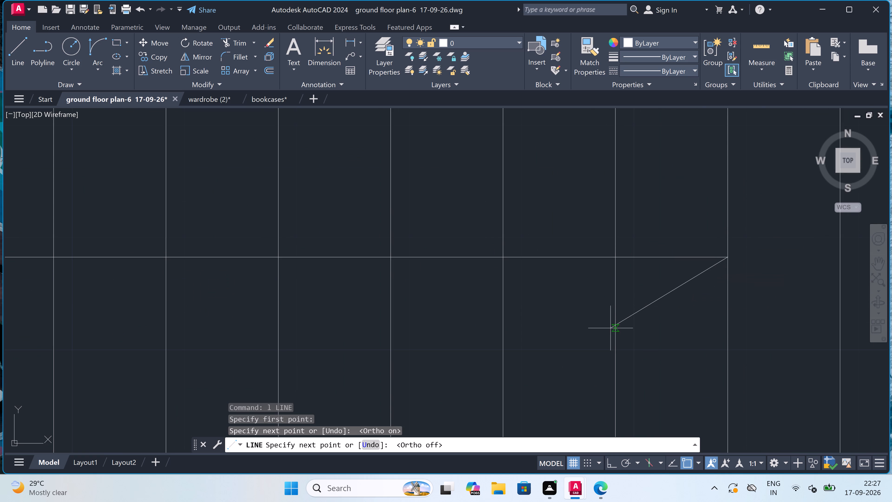
pyautogui.click(615, 324)
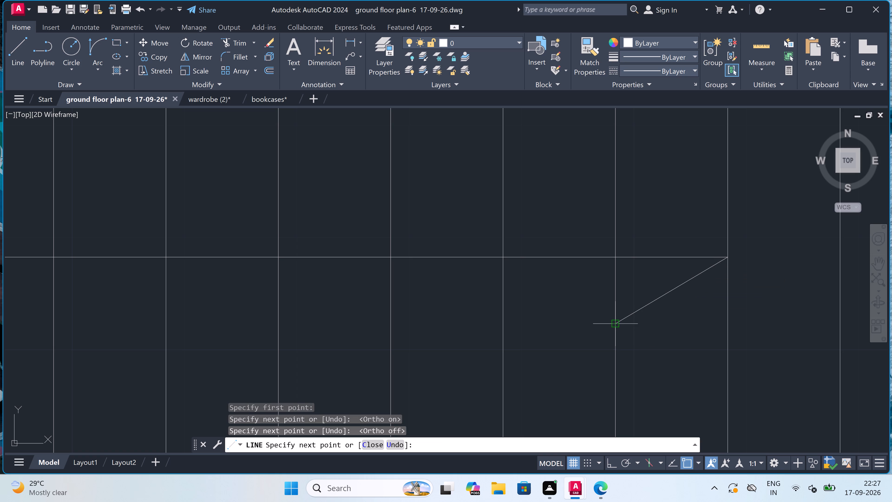
pyautogui.press('F8')
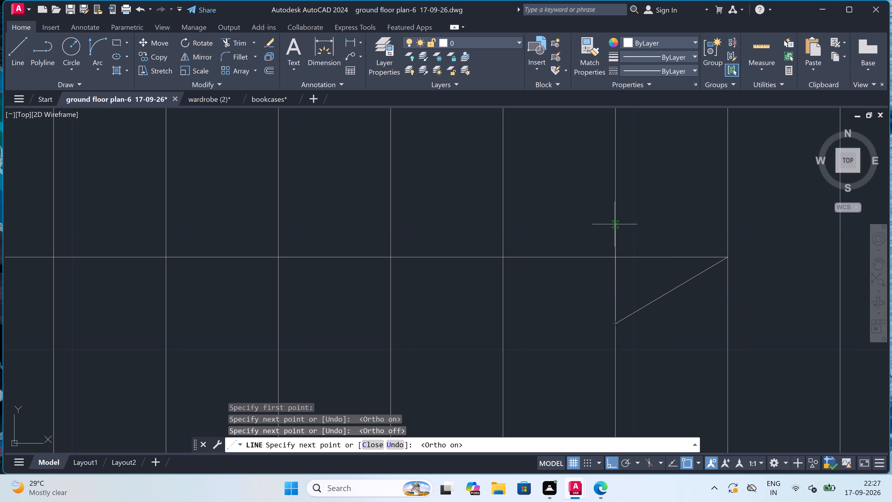
pyautogui.click(618, 206)
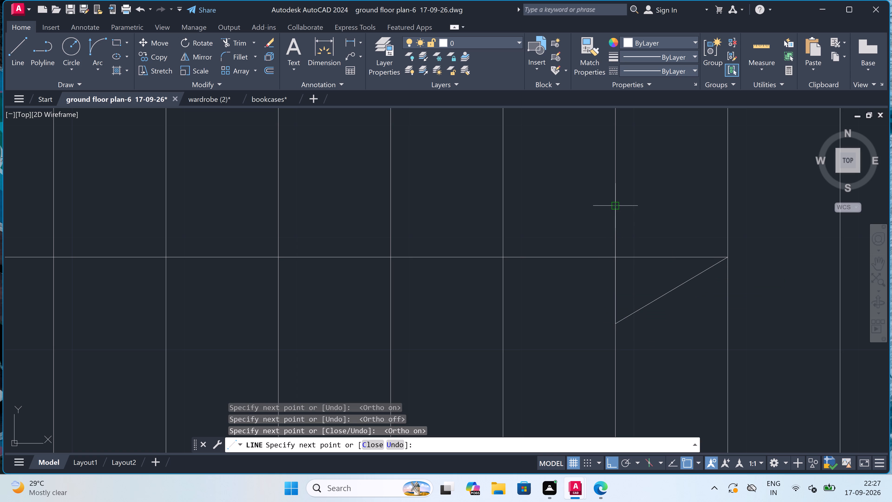
pyautogui.press('F8')
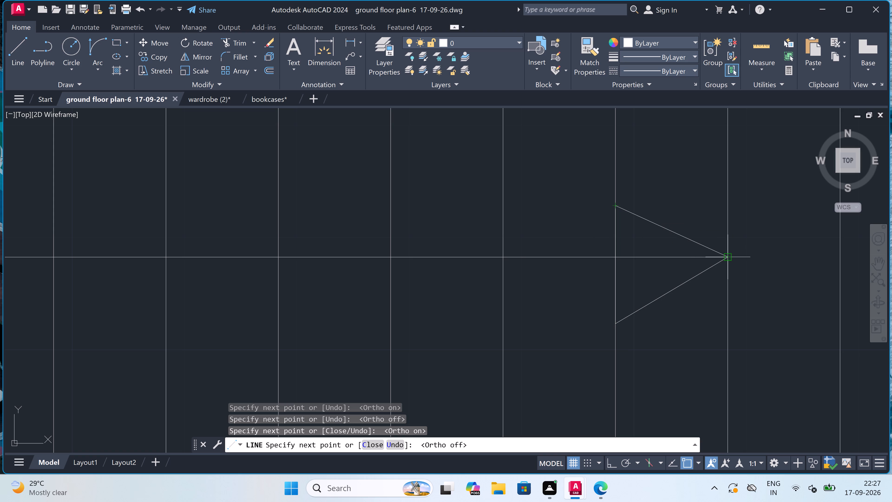
pyautogui.click(728, 255)
pyautogui.press('Escape')
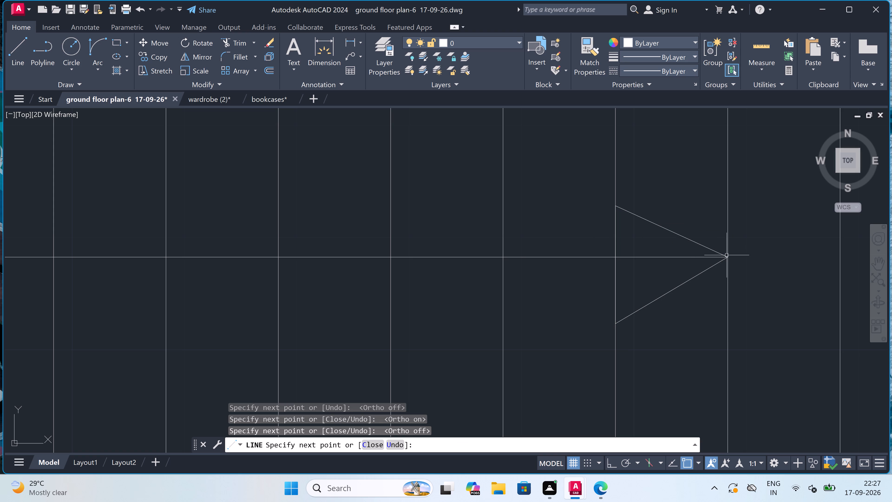
# Trim away the part of the direction line that runs inside the arrowhead.
pyautogui.press('t')
pyautogui.press('r')
pyautogui.press('space')
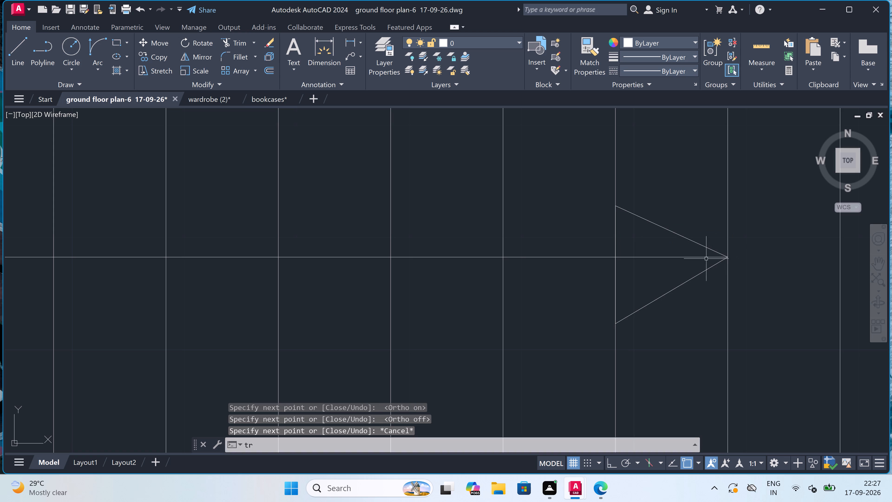
pyautogui.click(666, 269)
pyautogui.click(647, 254)
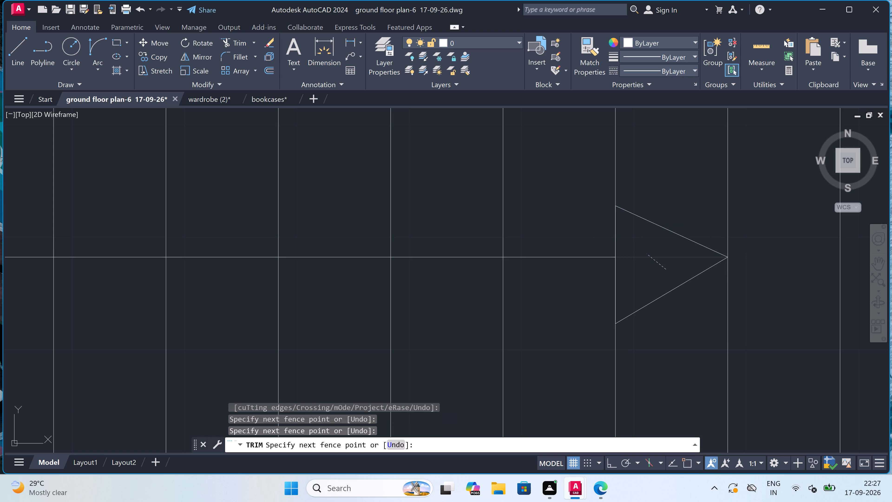
pyautogui.press('Escape')
# Erase the stray object just outside the staircase's outer edge, level with the gap between the two flights.
pyautogui.scroll(-5, 647, 254)
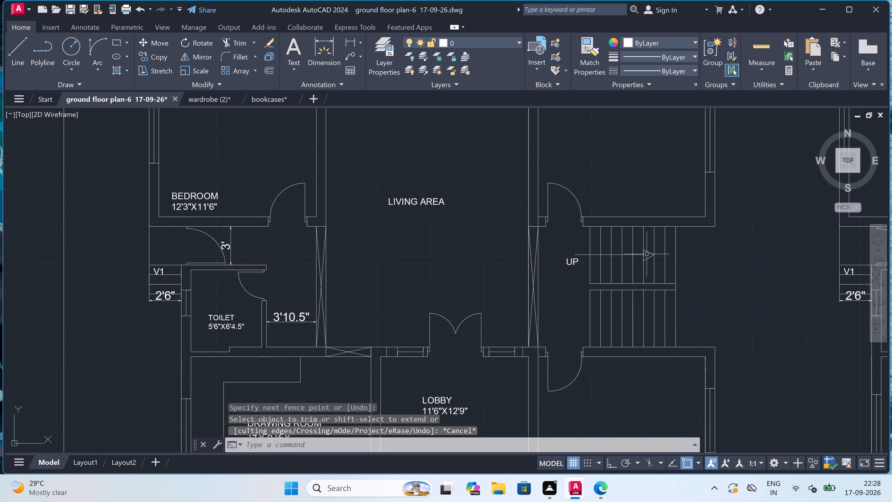
pyautogui.scroll(1, 647, 254)
pyautogui.scroll(-4, 647, 254)
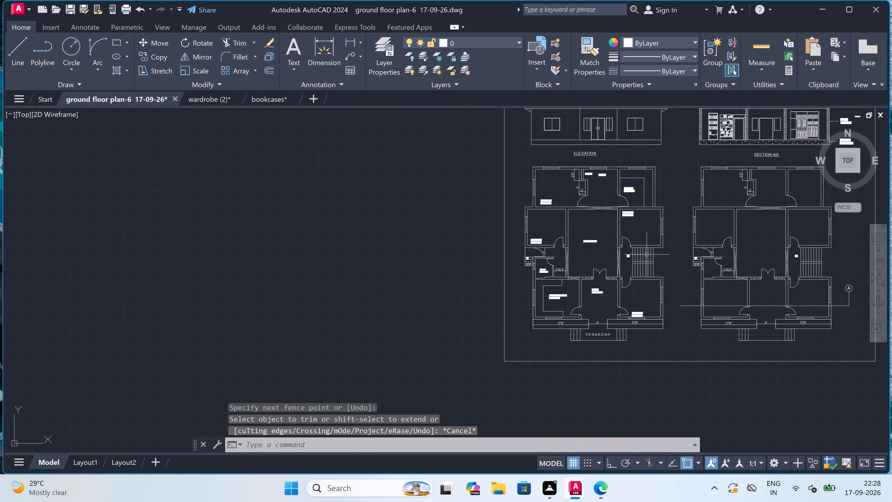
pyautogui.scroll(3, 663, 260)
pyautogui.moveTo(639, 274); pyautogui.dragTo(622, 295)
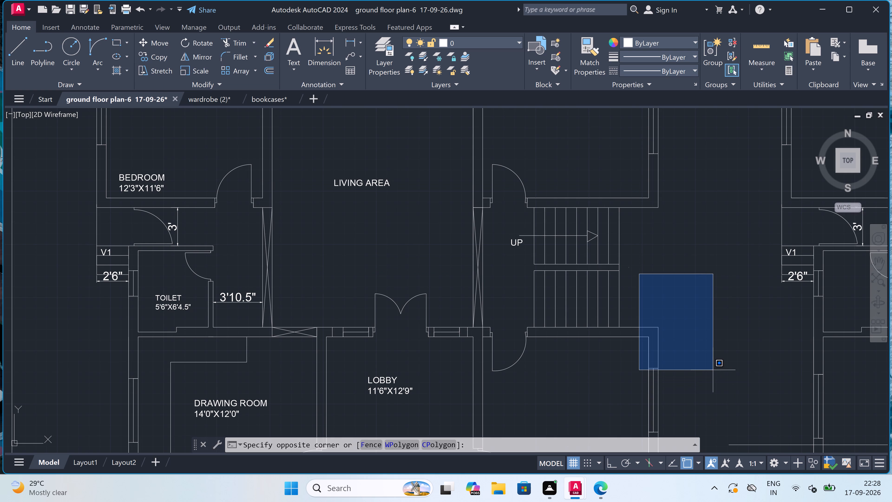
pyautogui.press('Escape')
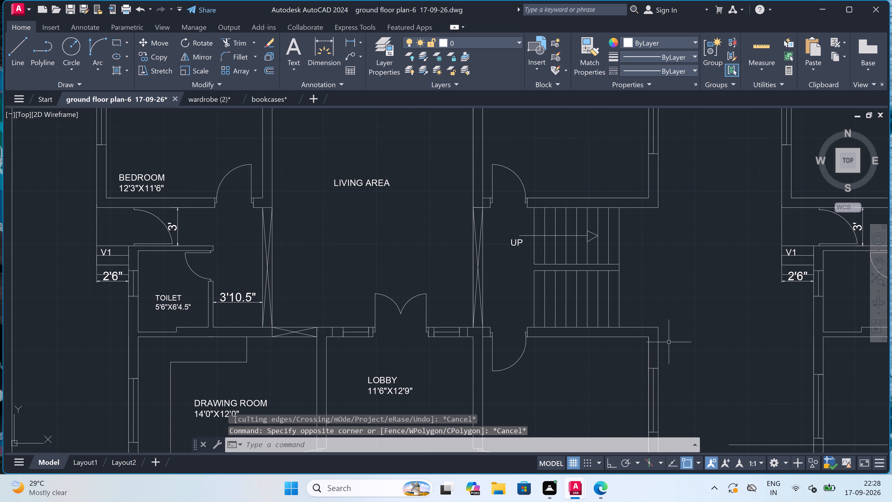
pyautogui.scroll(1, 627, 268)
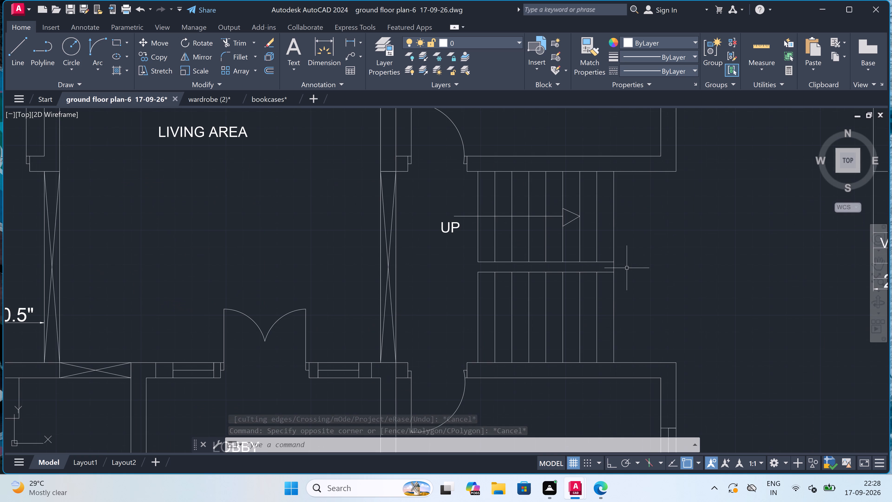
pyautogui.moveTo(644, 256); pyautogui.dragTo(640, 259)
pyautogui.click(624, 280)
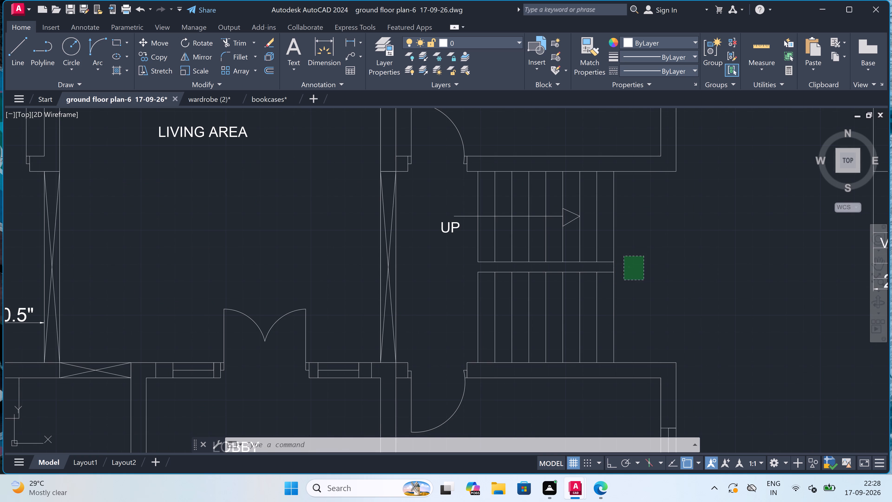
pyautogui.press('Delete')
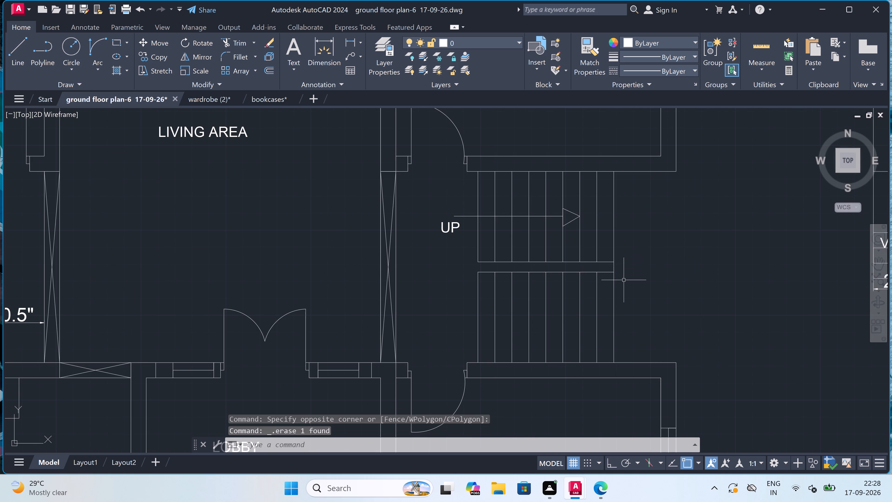
# Create a new drawing layer named line1.
pyautogui.scroll(-2, 623, 275)
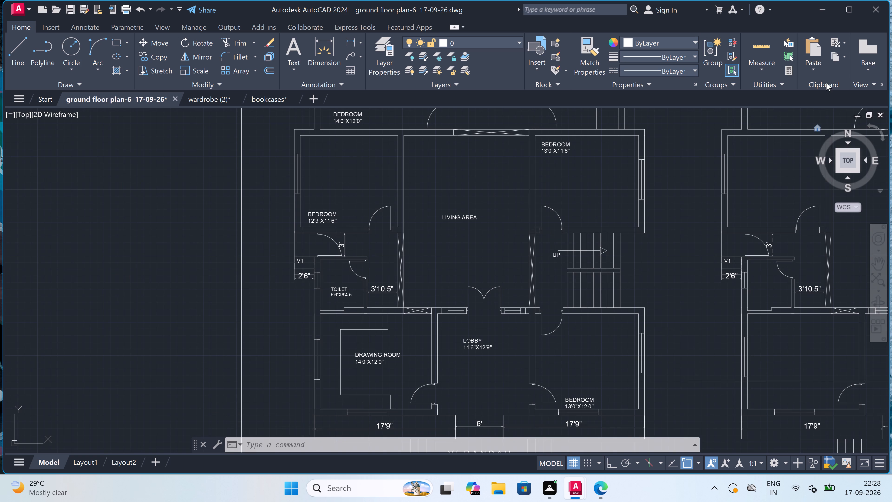
pyautogui.click(381, 47)
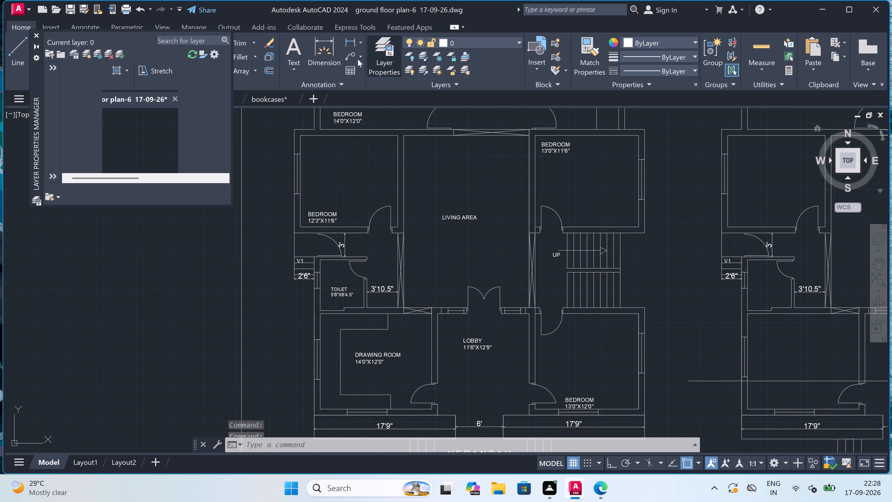
pyautogui.rightClick(77, 110)
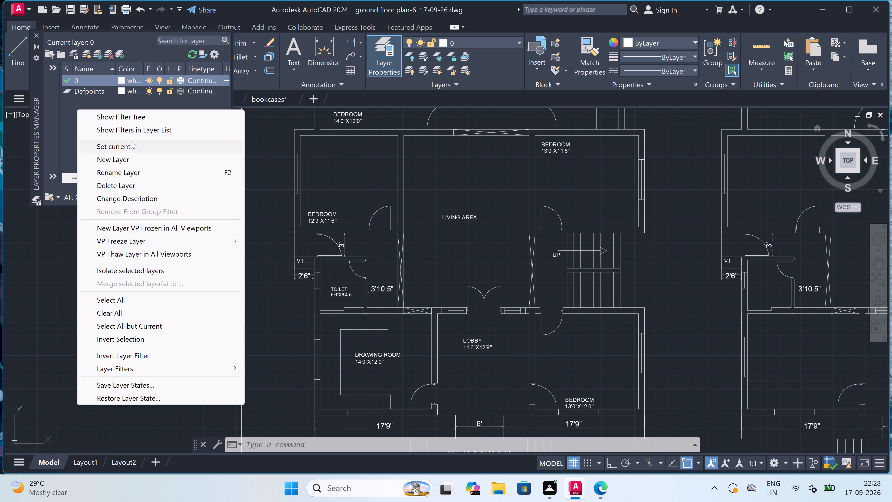
pyautogui.click(127, 159)
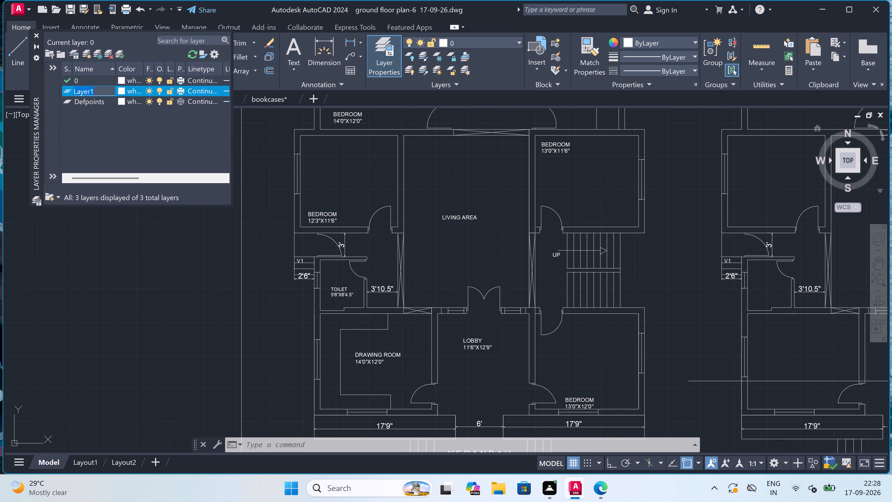
pyautogui.press('BackSpace')
pyautogui.write('lin')
pyautogui.write('e1')
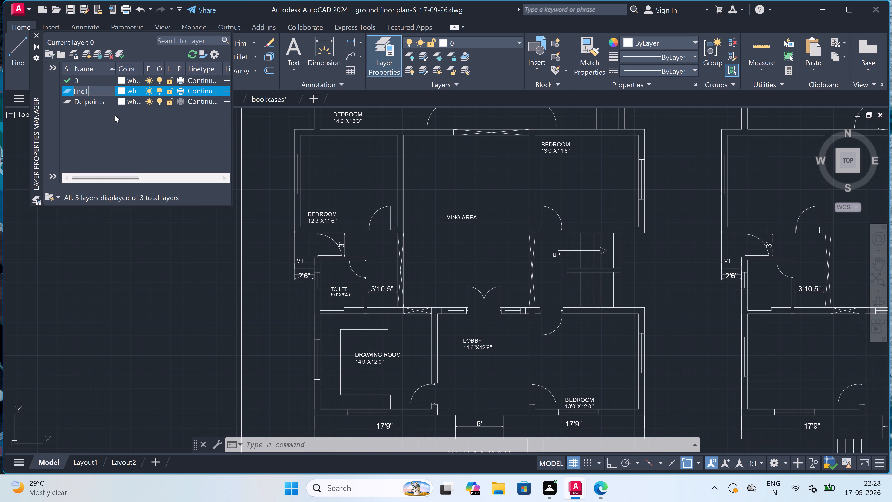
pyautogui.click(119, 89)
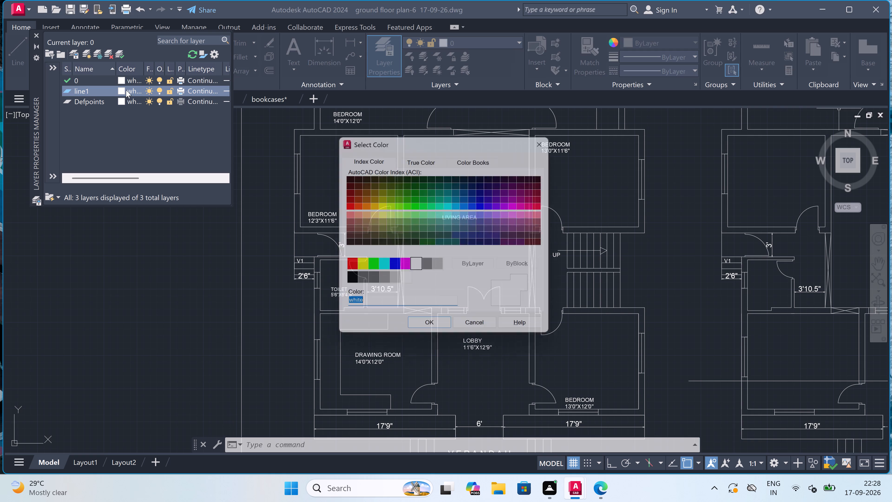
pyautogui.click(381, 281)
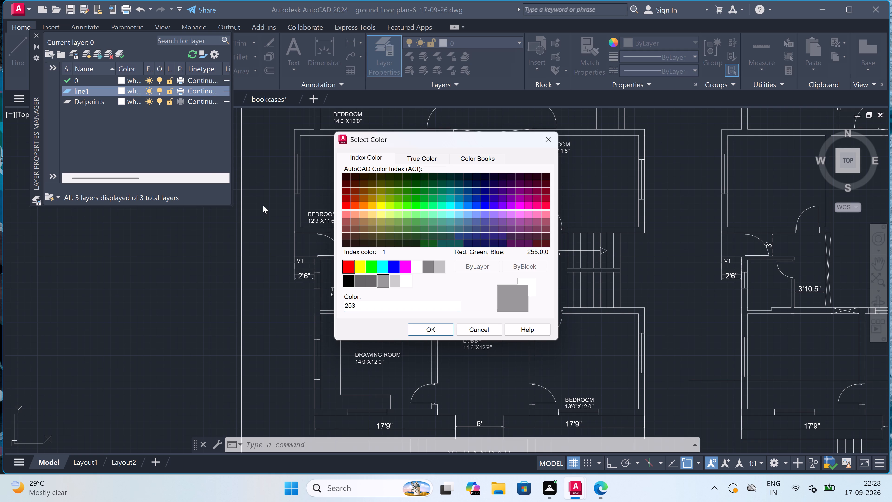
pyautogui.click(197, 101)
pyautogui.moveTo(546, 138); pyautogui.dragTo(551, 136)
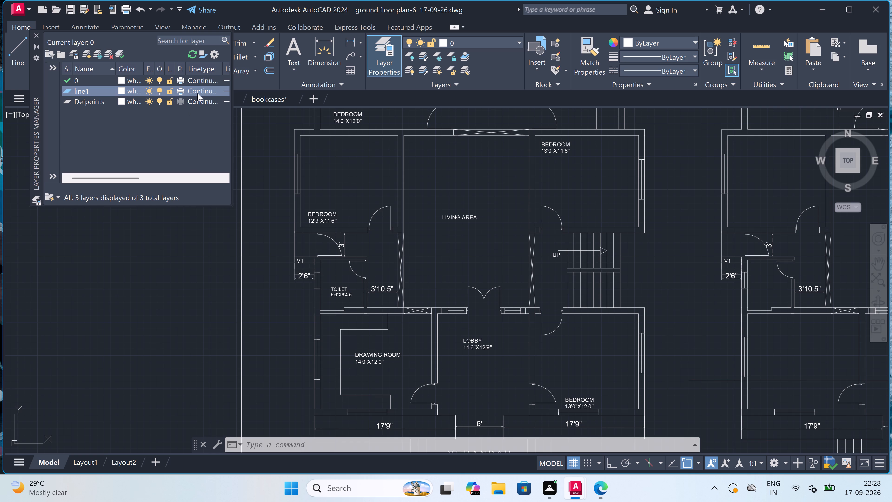
# Load the HIDDEN2 linetype from acadiso.lin and assign it to layer line1.
pyautogui.click(194, 90)
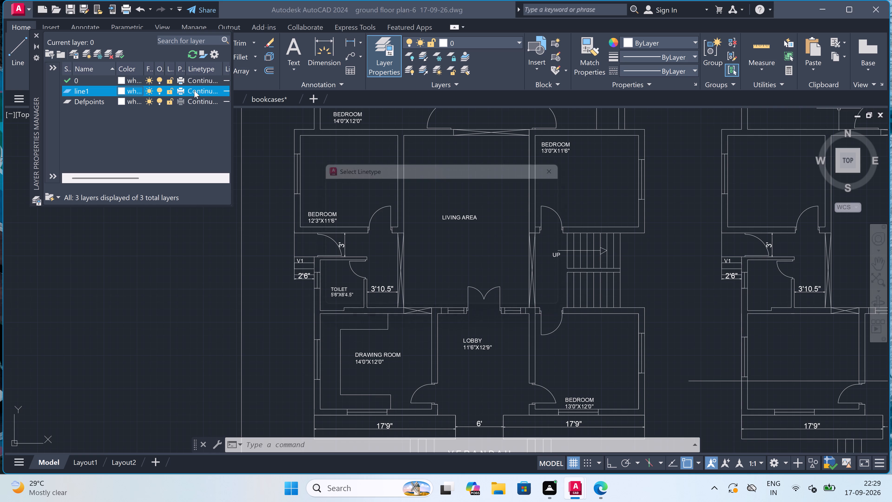
pyautogui.click(469, 304)
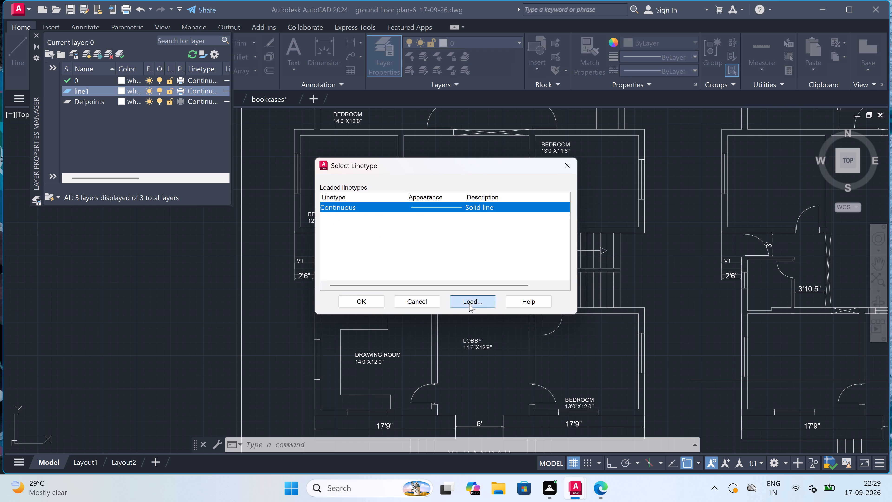
pyautogui.scroll(-9, 469, 249)
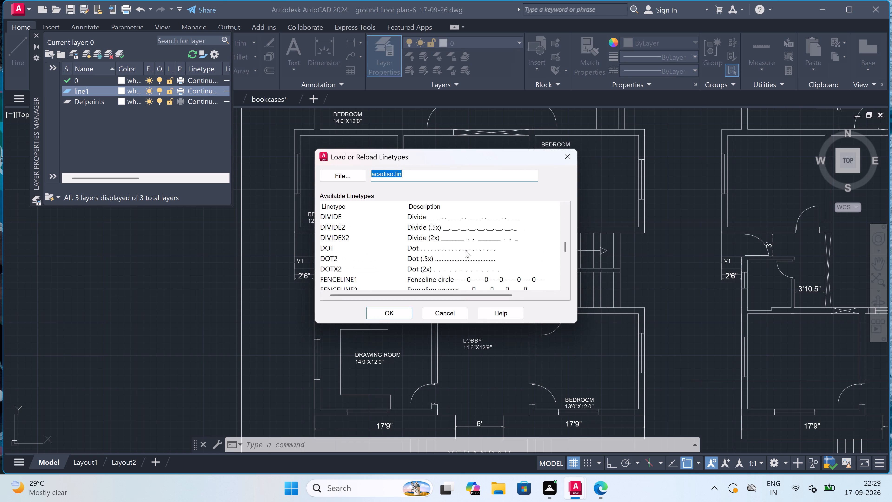
pyautogui.scroll(-2, 459, 243)
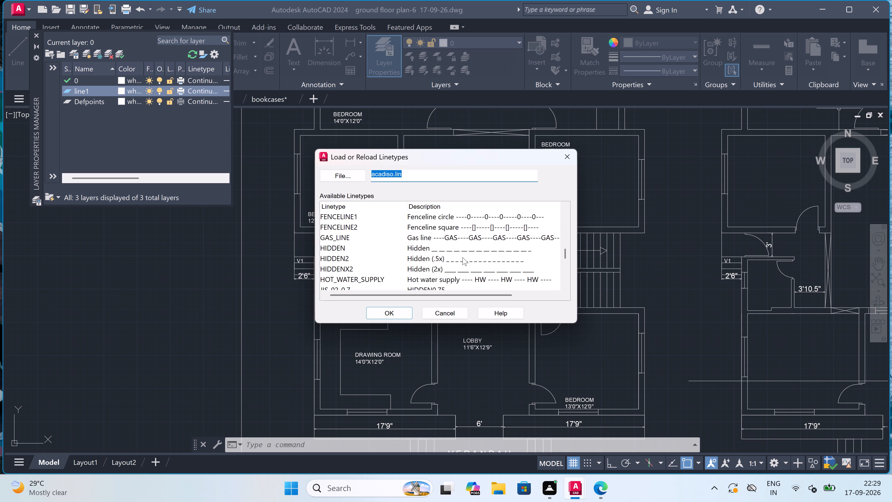
pyautogui.click(462, 257)
pyautogui.click(385, 313)
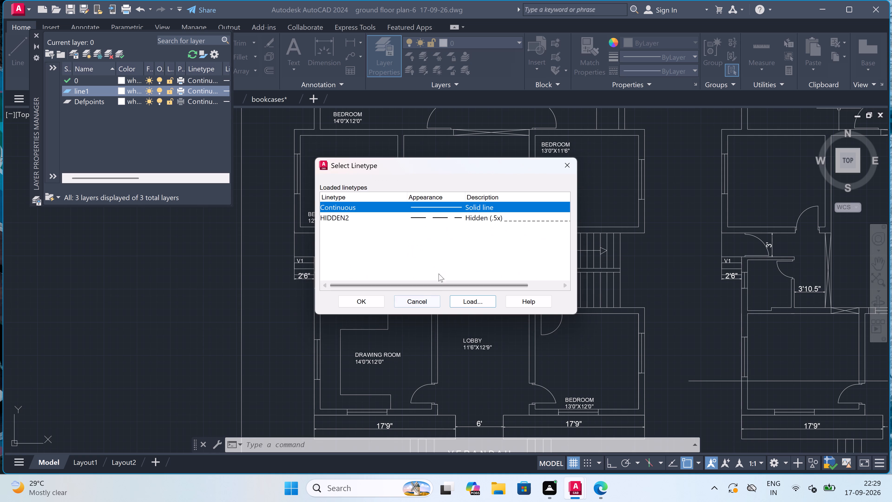
pyautogui.click(483, 216)
pyautogui.click(373, 300)
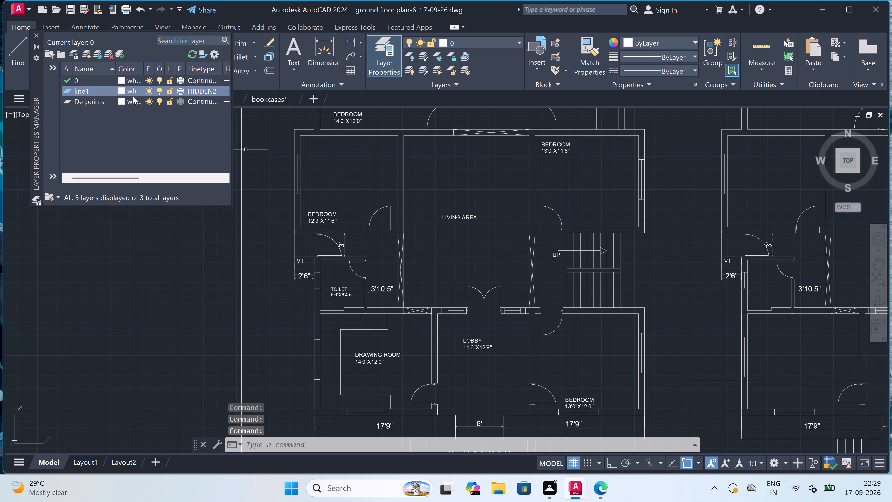
# Set the colour of layer line1 to index 254 and close the layer manager.
pyautogui.click(121, 89)
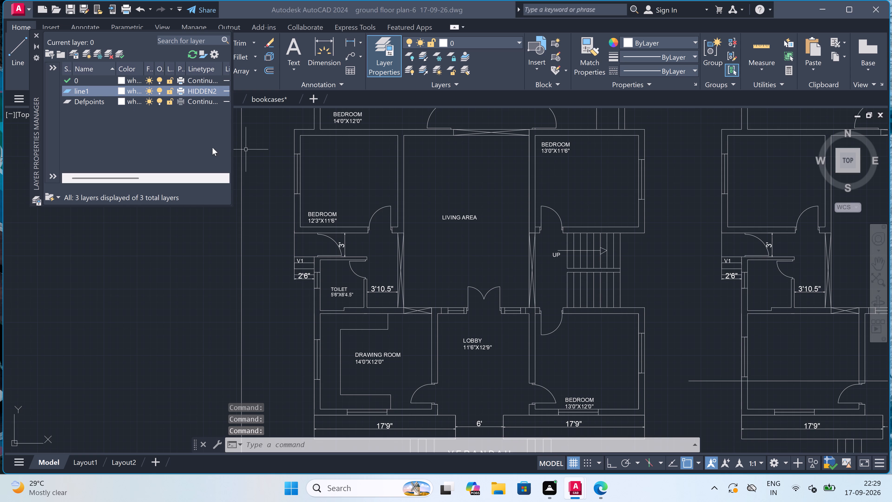
pyautogui.click(391, 284)
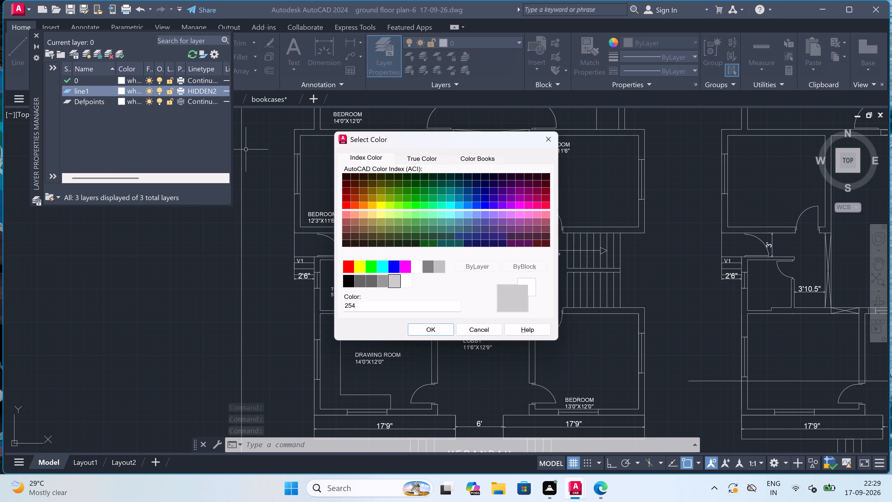
pyautogui.moveTo(417, 330); pyautogui.dragTo(415, 330)
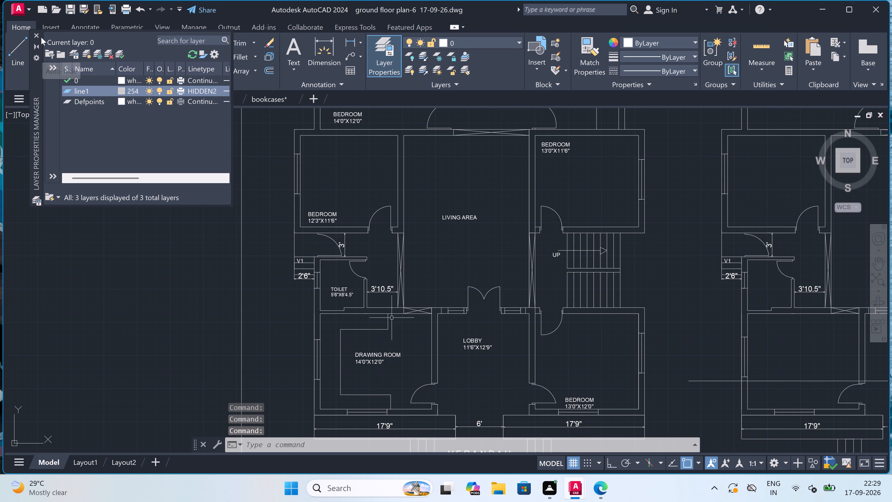
pyautogui.click(37, 31)
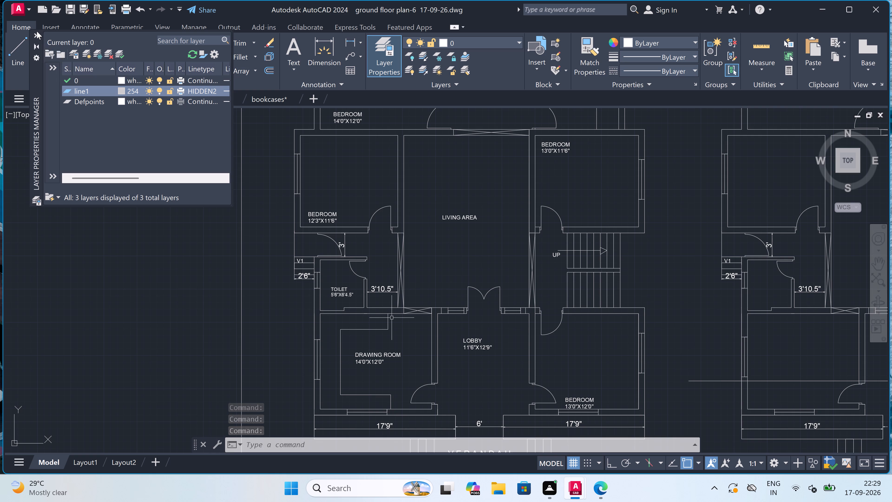
# Make line1 the current layer.
pyautogui.click(487, 39)
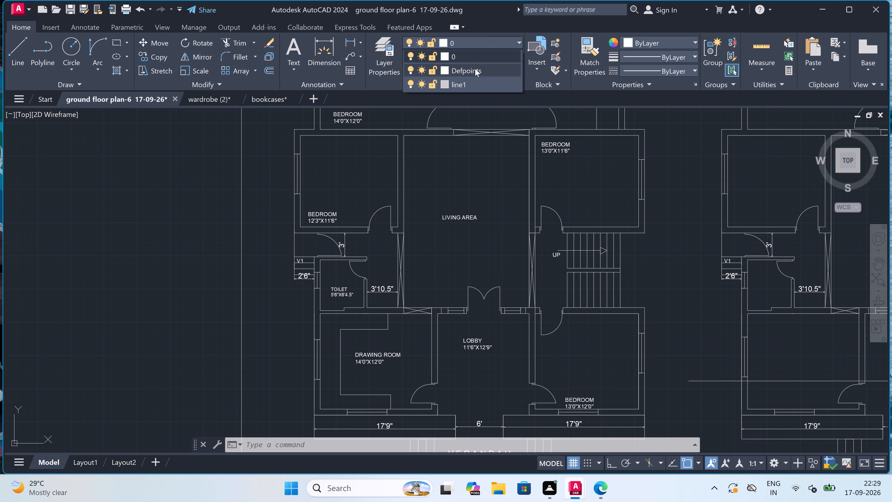
pyautogui.click(468, 81)
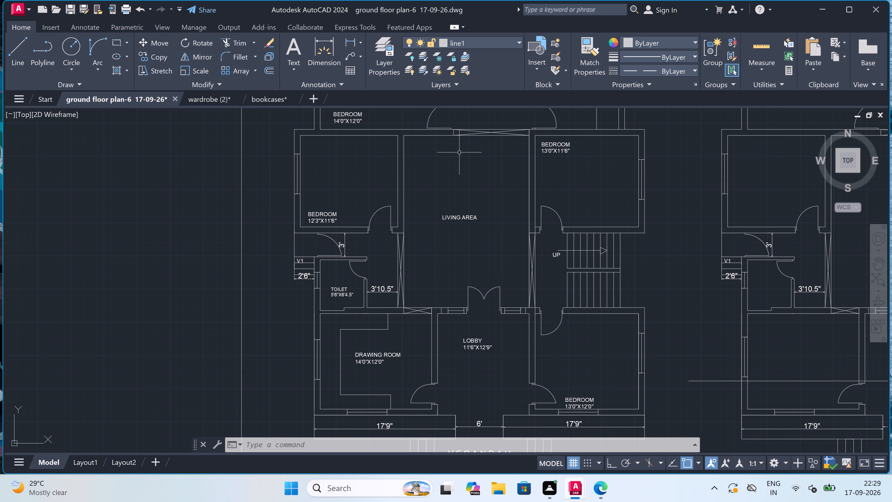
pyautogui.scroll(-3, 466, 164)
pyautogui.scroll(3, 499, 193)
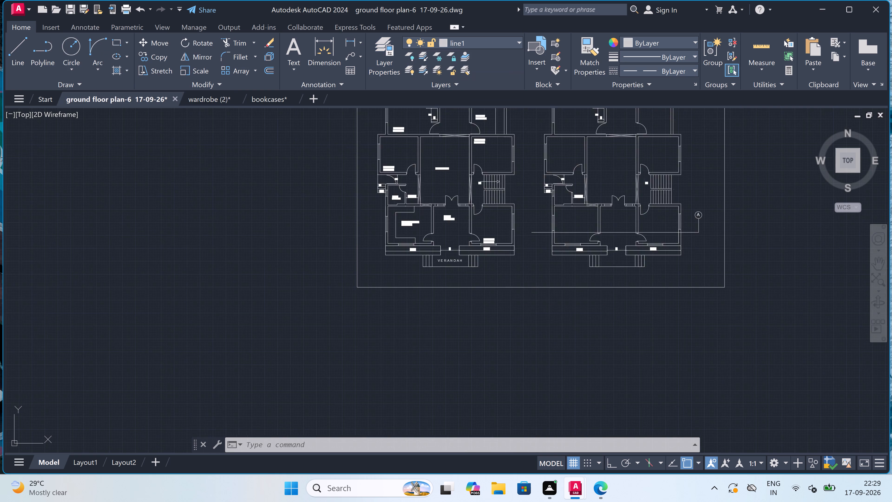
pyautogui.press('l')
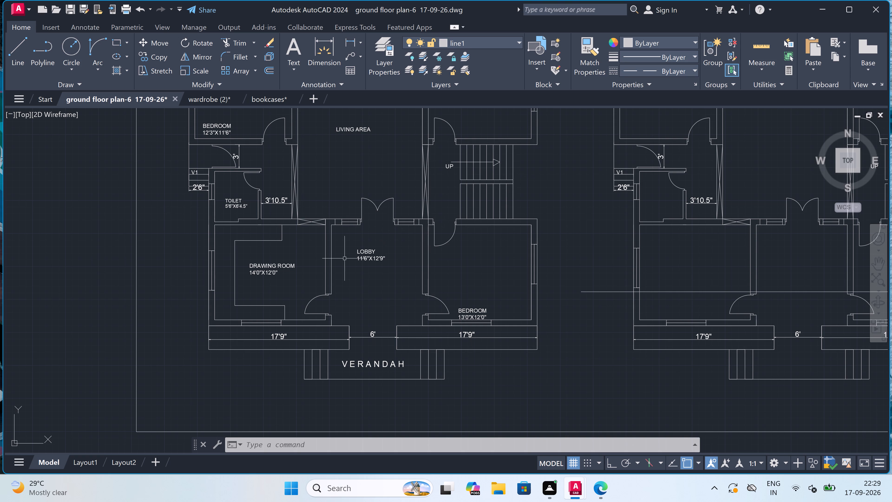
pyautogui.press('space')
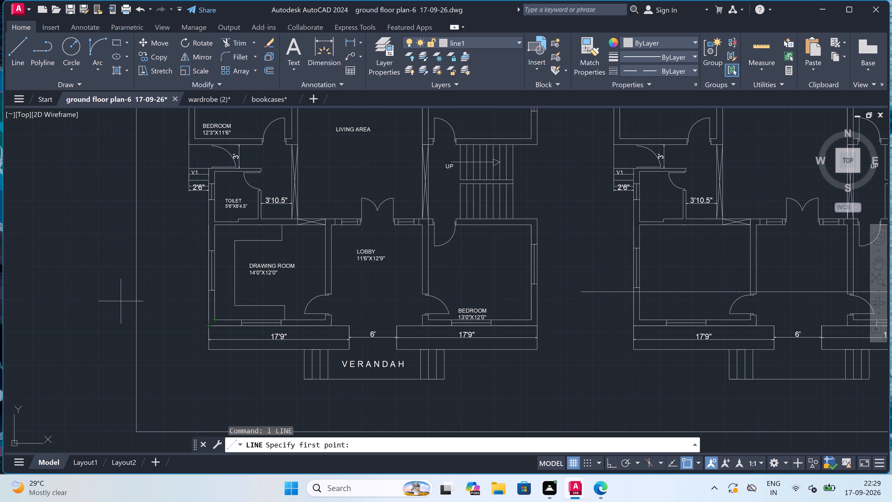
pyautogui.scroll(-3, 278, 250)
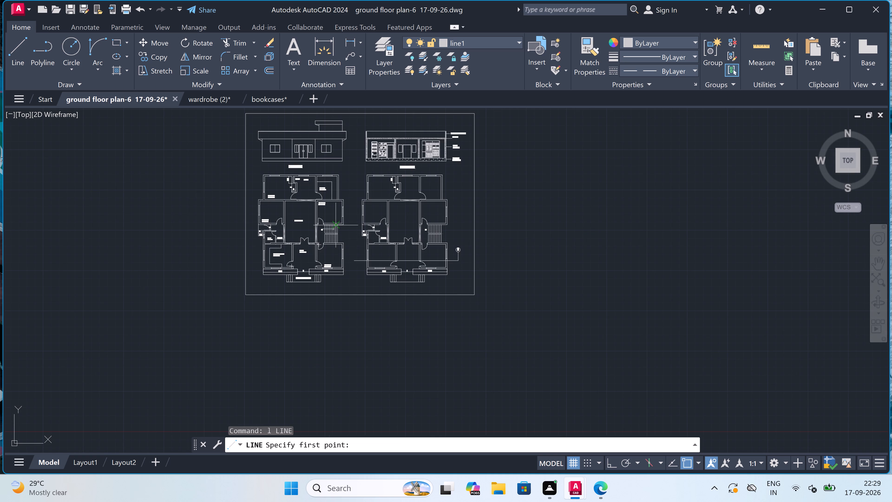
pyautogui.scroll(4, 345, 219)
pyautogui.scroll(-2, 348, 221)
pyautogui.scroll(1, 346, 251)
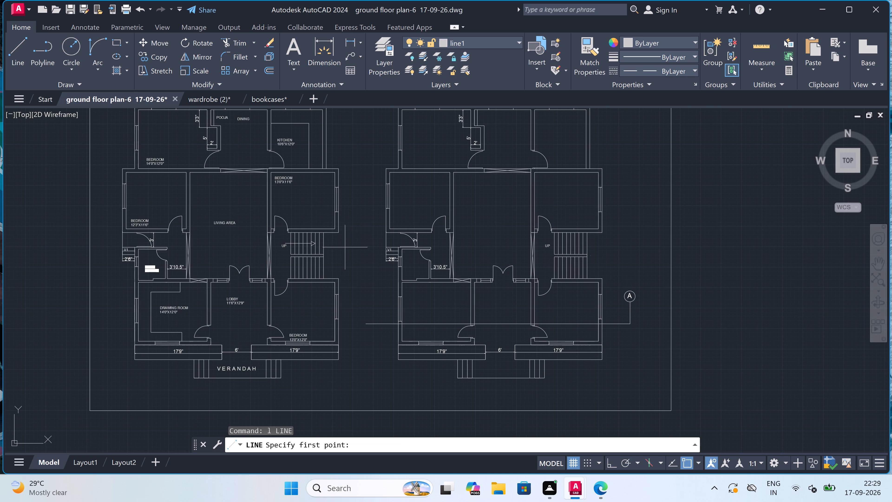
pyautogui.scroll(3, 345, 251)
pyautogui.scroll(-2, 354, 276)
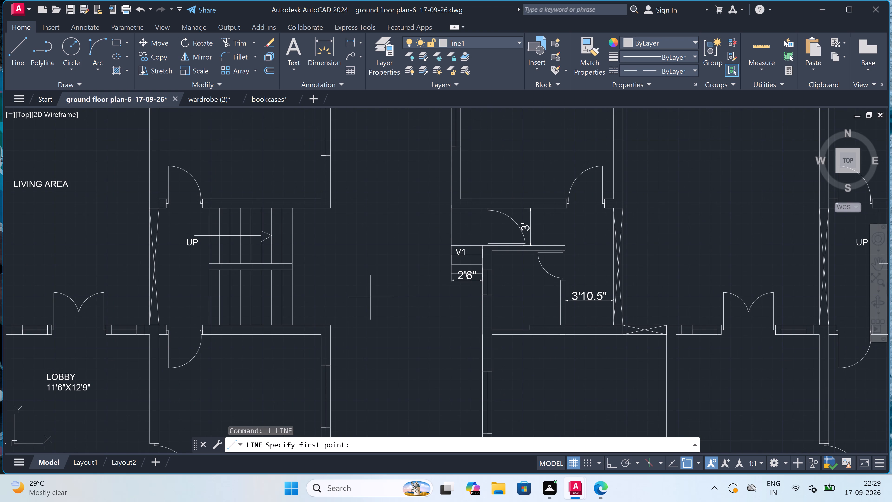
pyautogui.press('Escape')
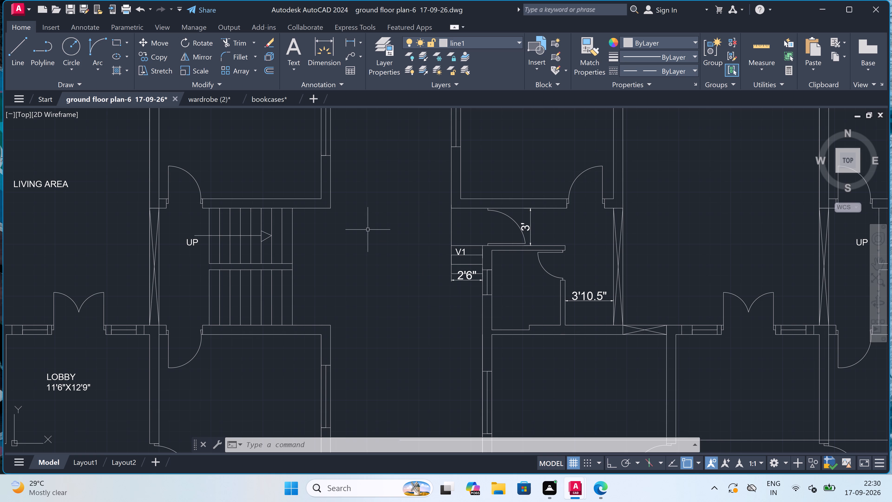
# Turn on Ortho and draw the inner dashed projection outline beside the staircase, from the upper wall corner out, down and back to the lower wall corner.
pyautogui.press('l')
pyautogui.press('space')
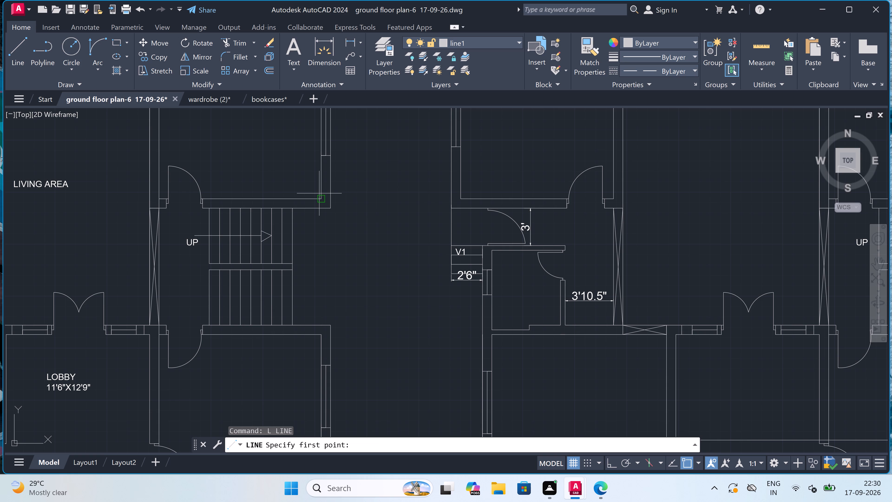
pyautogui.click(330, 206)
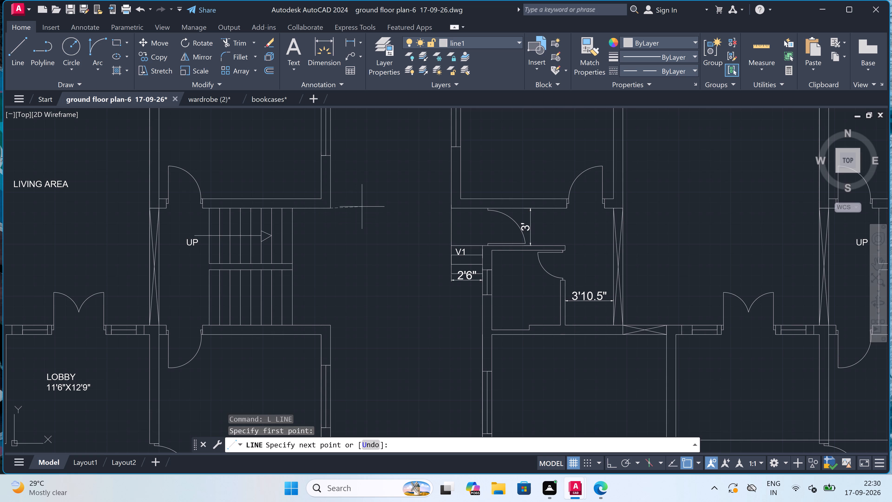
pyautogui.click(363, 207)
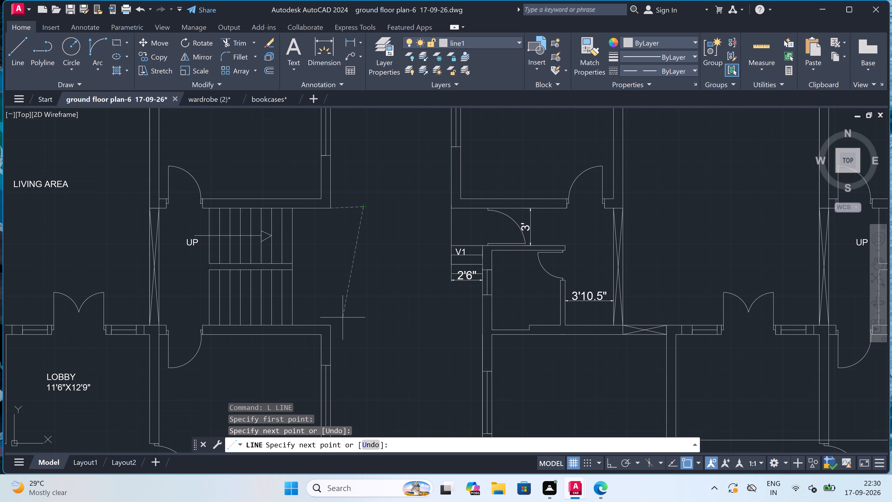
pyautogui.hotkey('ctrl', 'z')
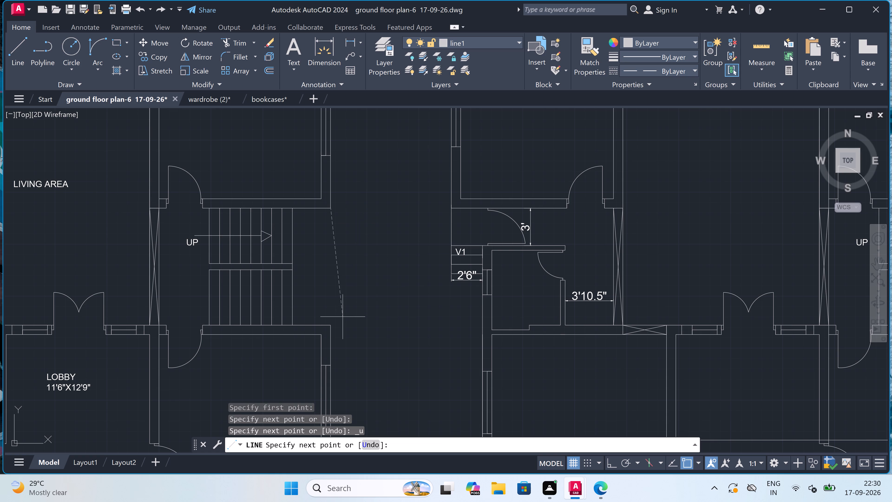
pyautogui.press('F8')
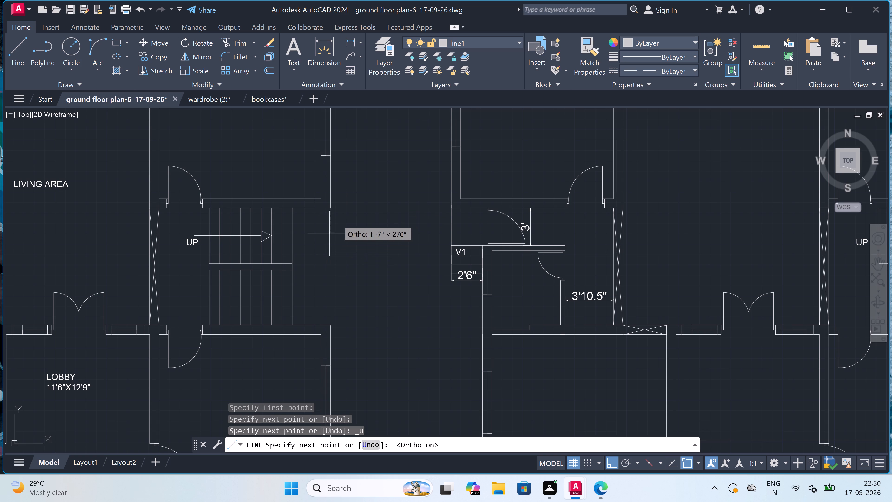
pyautogui.scroll(1, 348, 205)
pyautogui.doubleClick(346, 207)
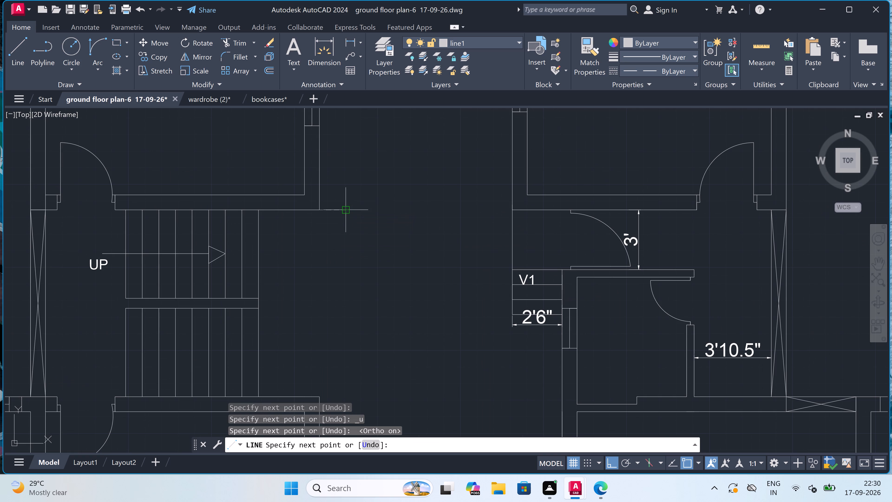
pyautogui.scroll(-3, 346, 207)
pyautogui.scroll(4, 345, 231)
pyautogui.scroll(-3, 342, 251)
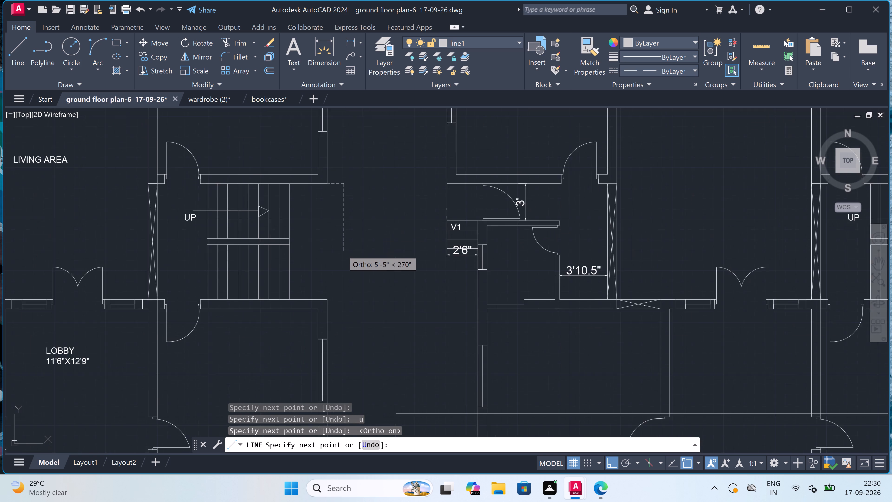
pyautogui.scroll(3, 337, 283)
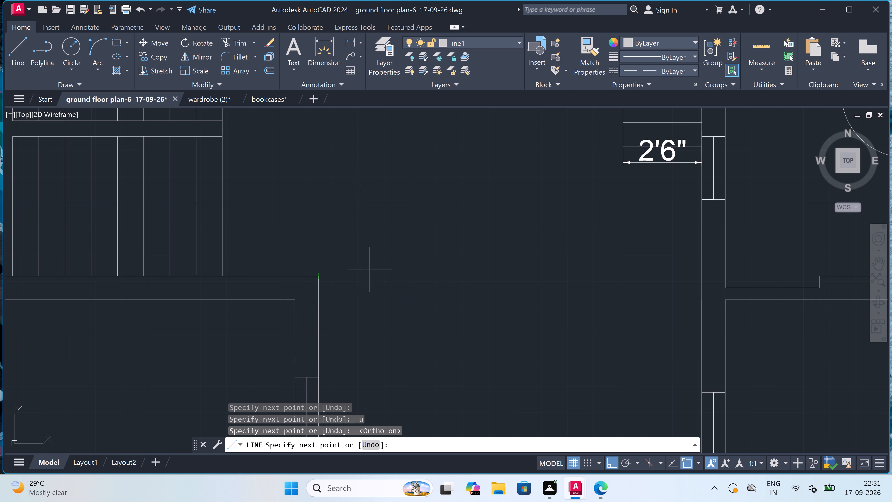
pyautogui.doubleClick(361, 275)
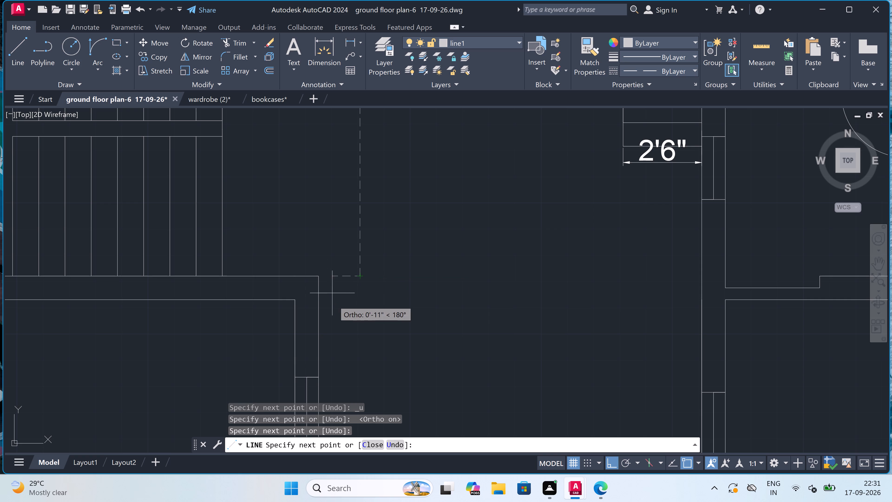
pyautogui.click(320, 278)
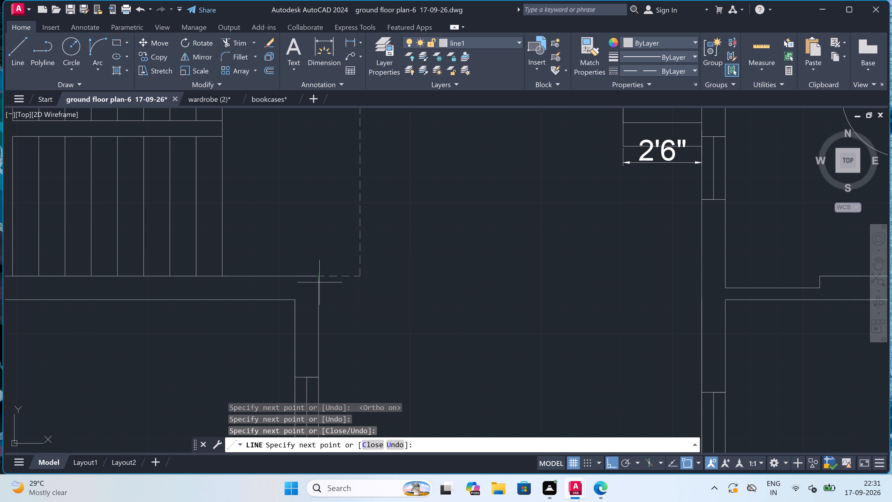
# Draw the outer dashed outline: 3" down from the lower wall corner, about 1'-6" out, about 9'-11" up, and back to the upper wall.
pyautogui.press('3')
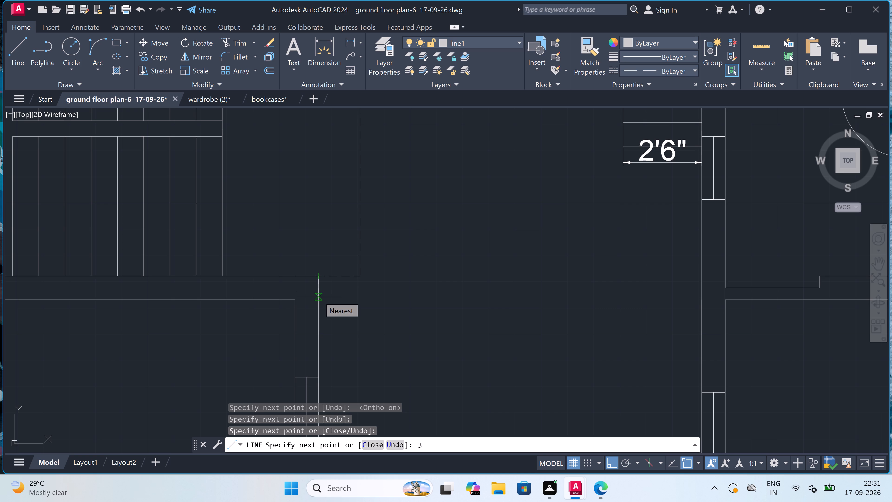
pyautogui.write('"')
pyautogui.press('space')
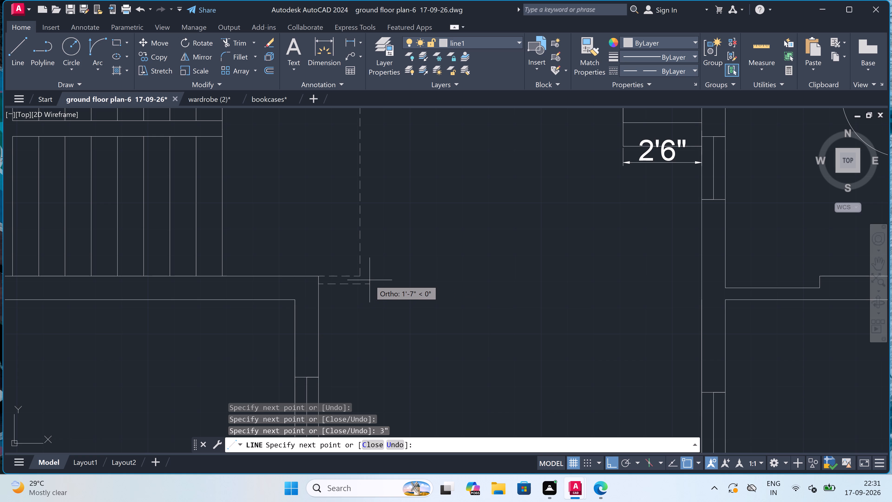
pyautogui.scroll(2, 368, 280)
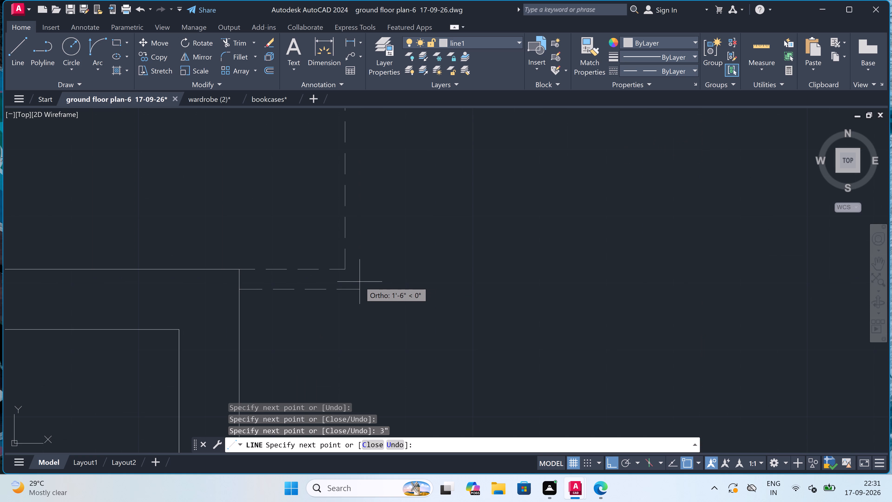
pyautogui.doubleClick(361, 281)
pyautogui.scroll(-5, 366, 264)
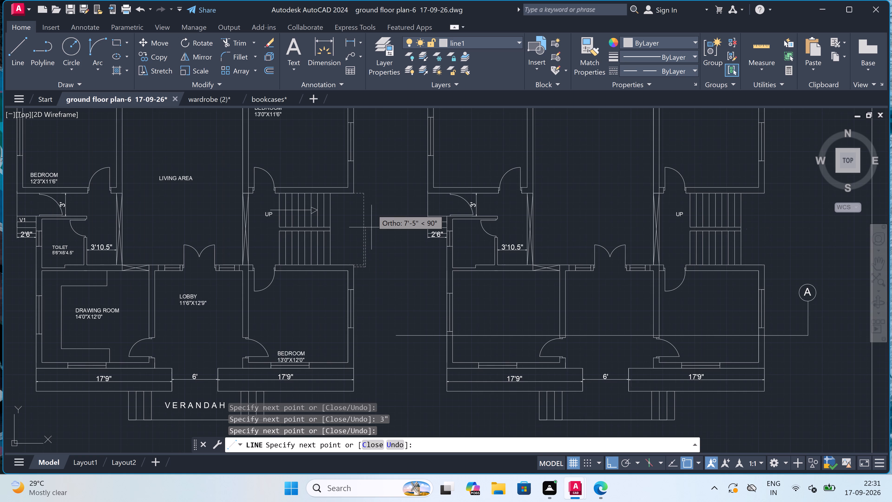
pyautogui.scroll(6, 367, 189)
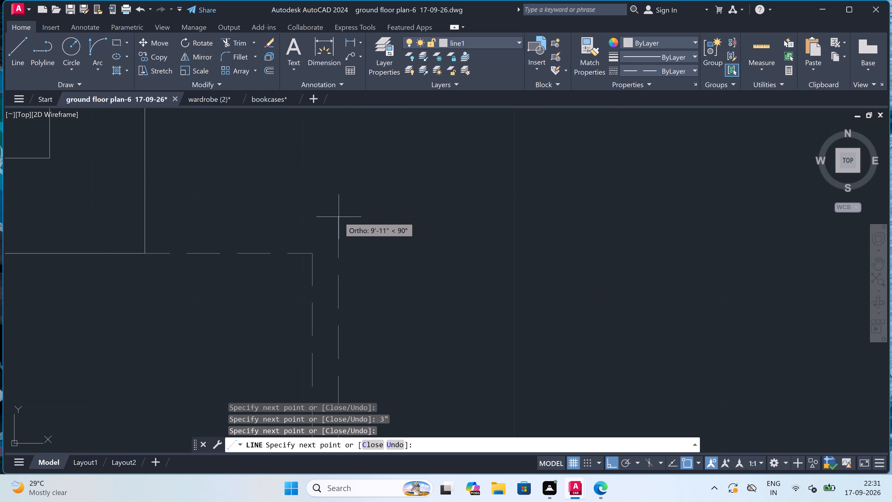
pyautogui.doubleClick(339, 217)
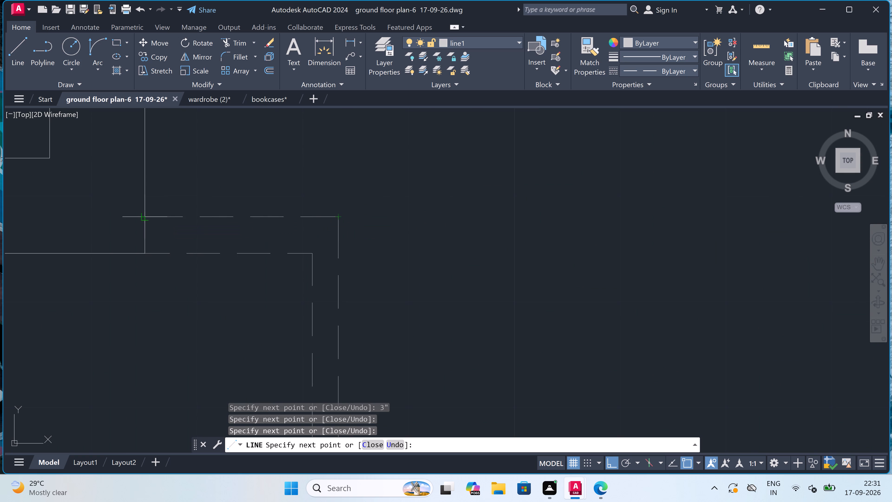
pyautogui.click(148, 219)
pyautogui.press('Escape')
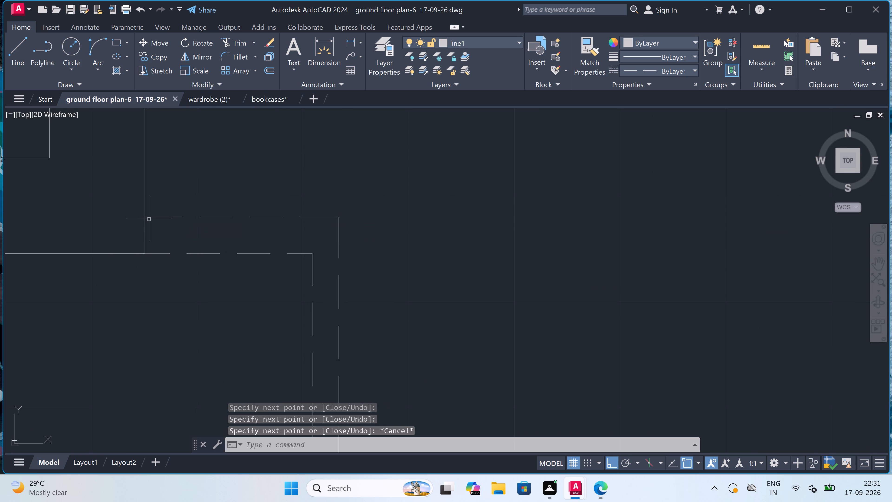
# Make layer 0 the current layer again.
pyautogui.scroll(-7, 176, 217)
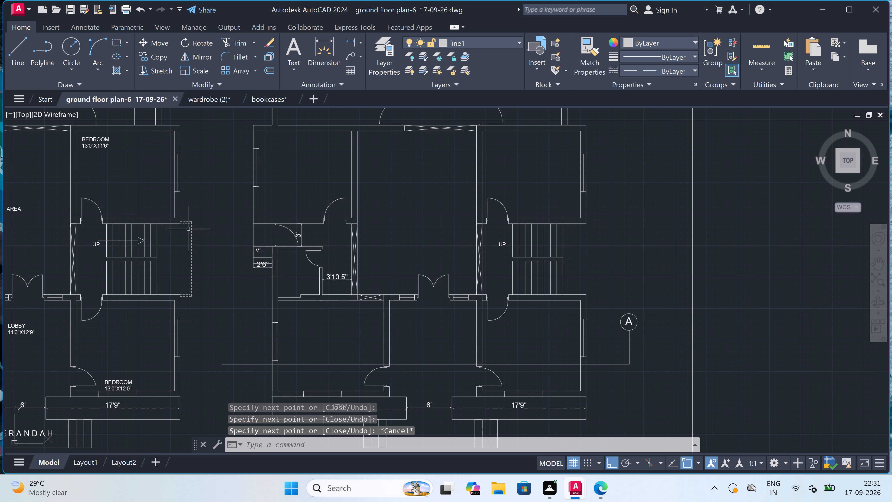
pyautogui.scroll(1, 186, 268)
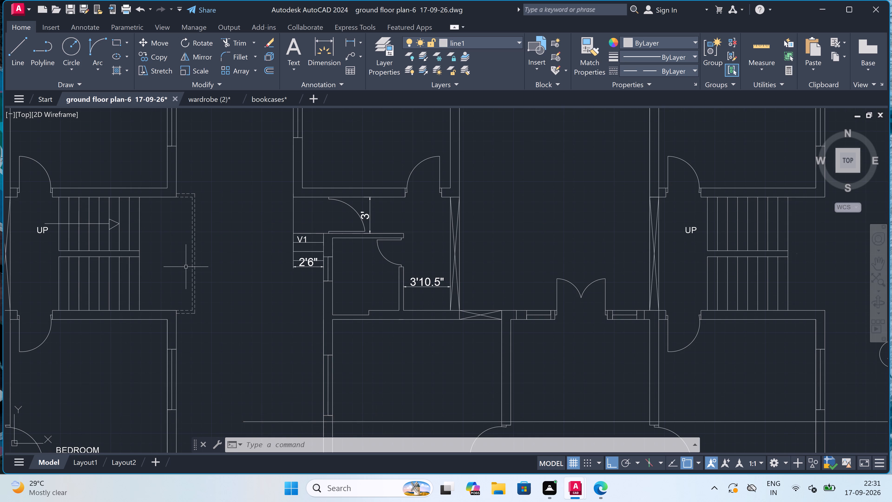
pyautogui.scroll(-4, 200, 271)
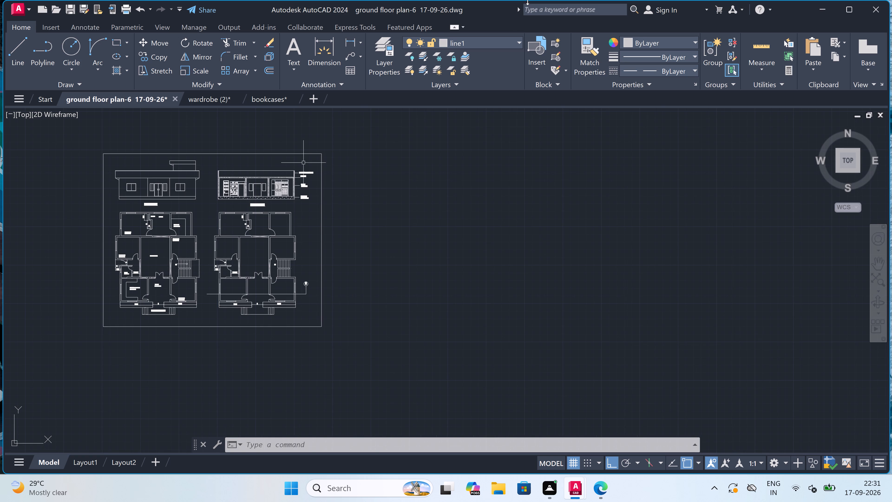
pyautogui.click(496, 40)
pyautogui.click(485, 56)
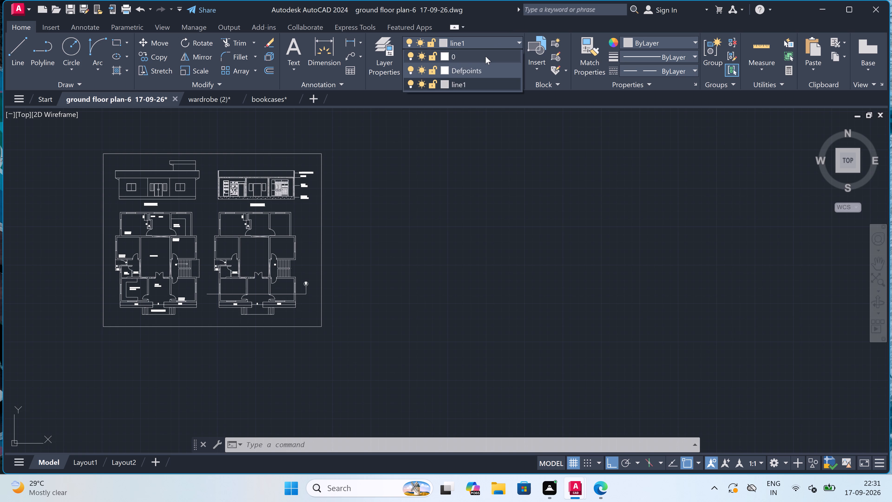
pyautogui.scroll(-1, 354, 207)
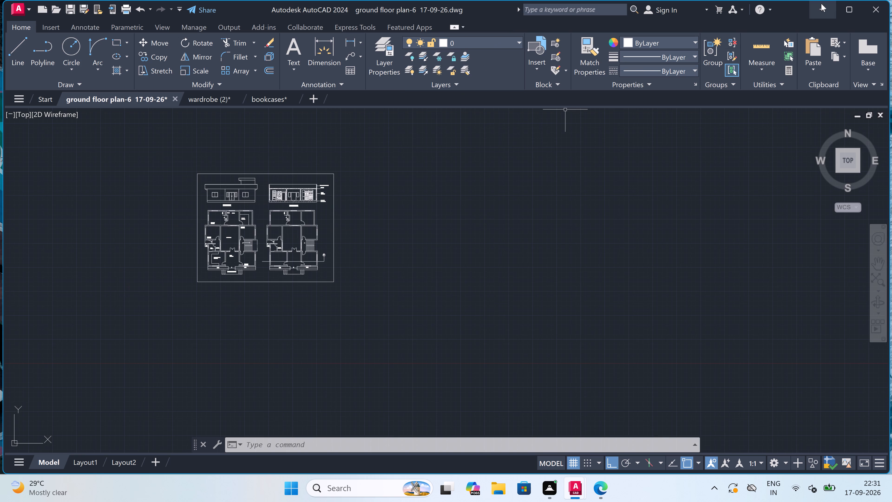
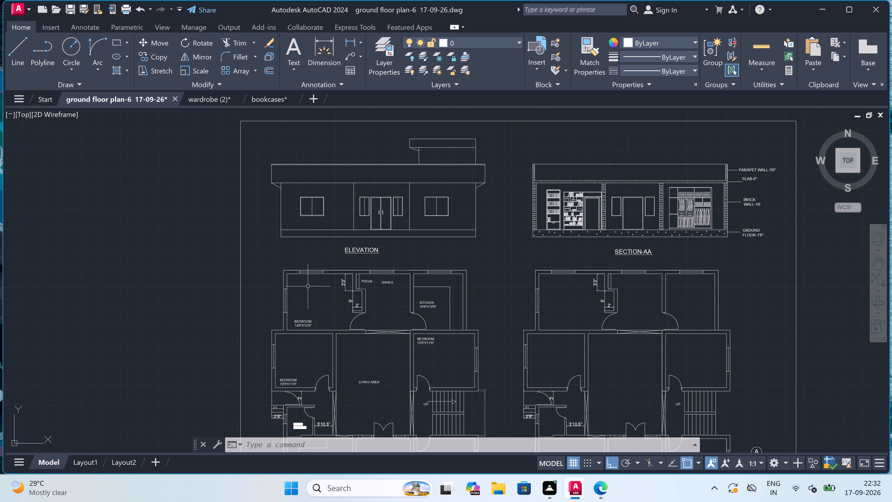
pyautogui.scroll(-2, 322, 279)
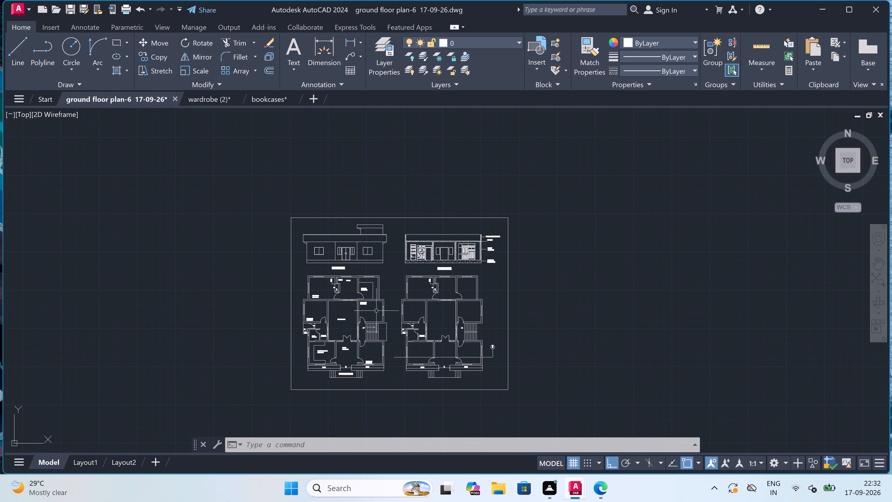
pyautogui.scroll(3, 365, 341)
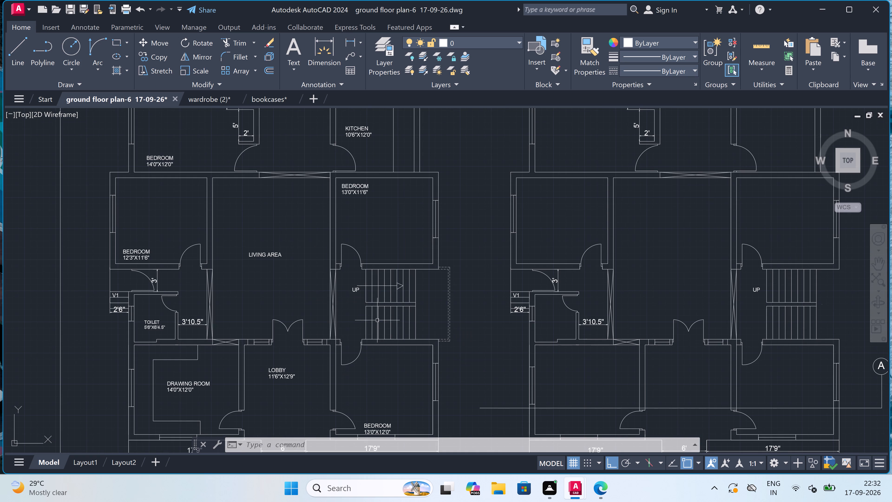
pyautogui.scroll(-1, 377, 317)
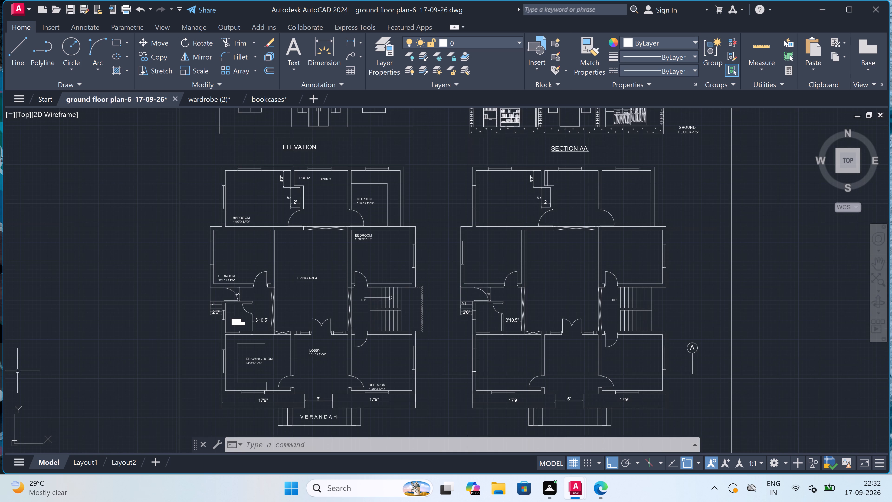
# Open the recent drawing living_room_furniture (1).dwg.
pyautogui.doubleClick(17, 9)
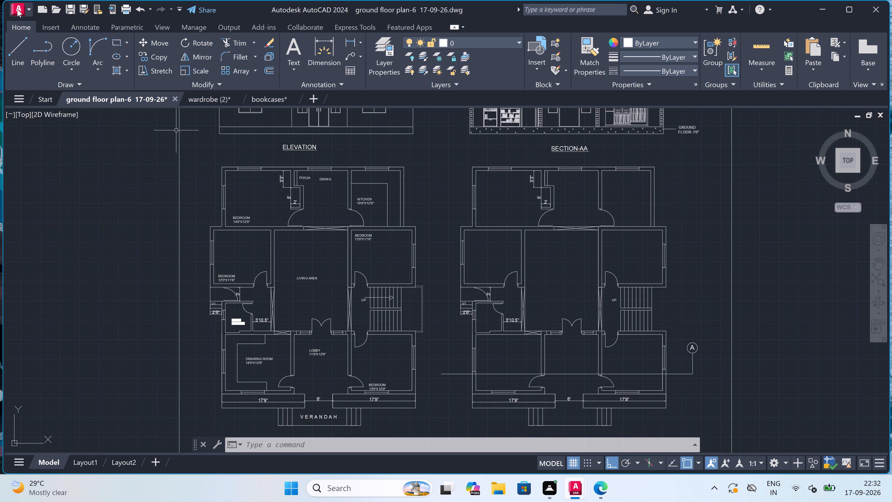
pyautogui.click(17, 9)
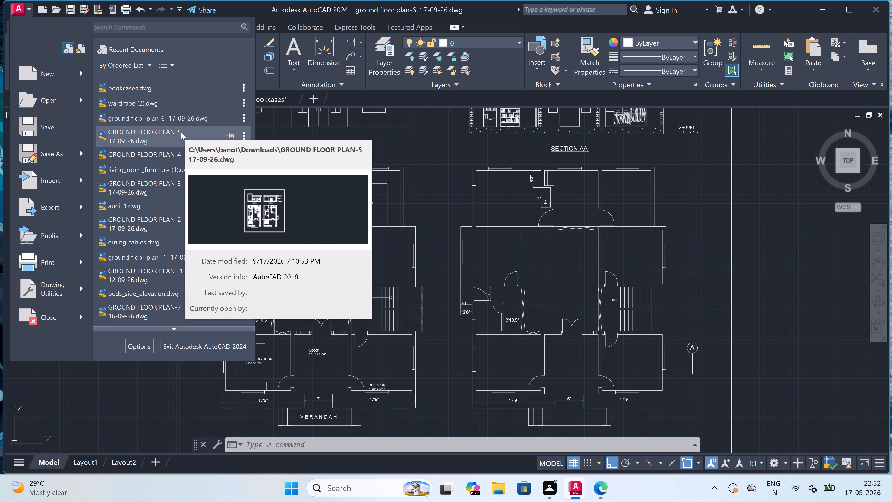
pyautogui.tripleClick(156, 170)
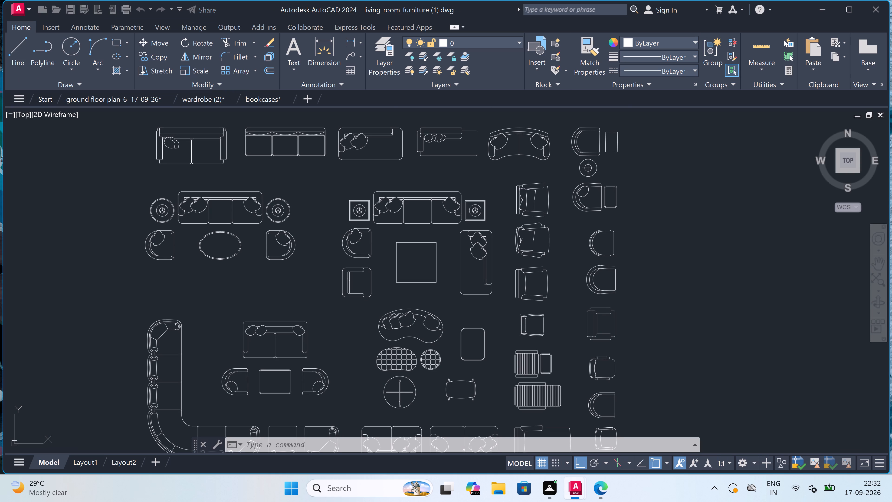
# Copy the sofa set that has two round side tables, two armchairs and an oval coffee table.
pyautogui.scroll(-1, 172, 180)
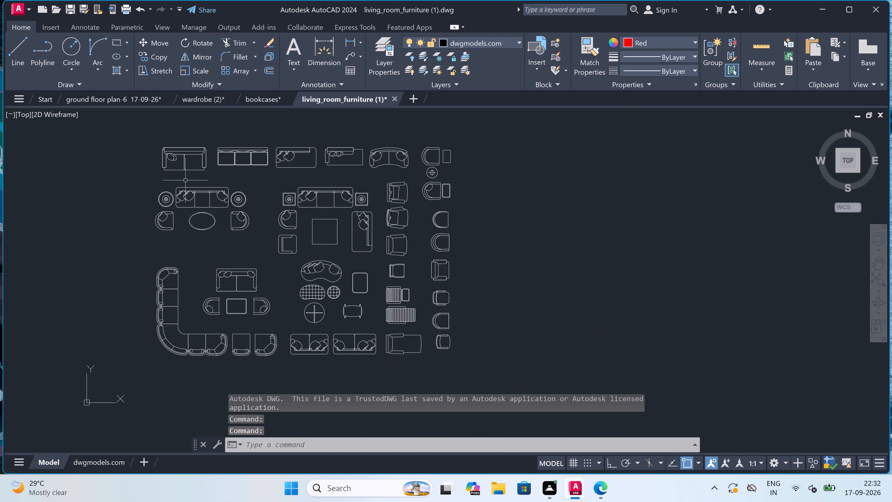
pyautogui.scroll(2, 189, 181)
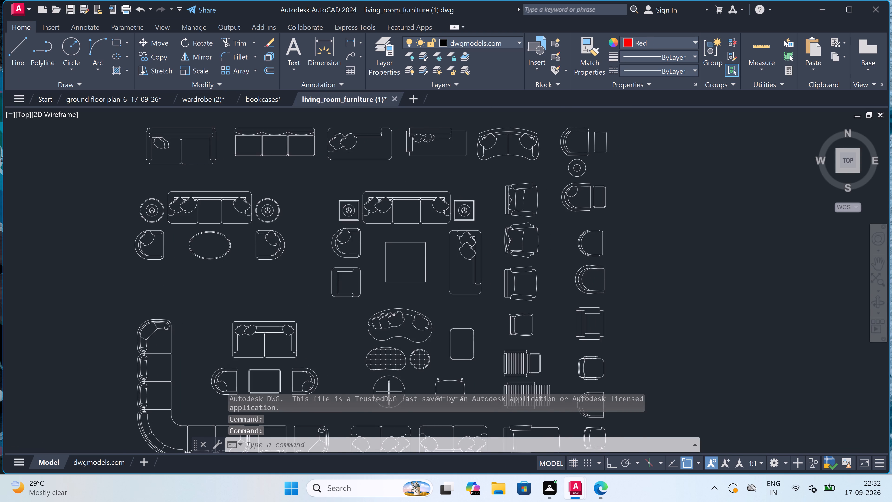
pyautogui.scroll(-2, 217, 185)
pyautogui.scroll(2, 246, 189)
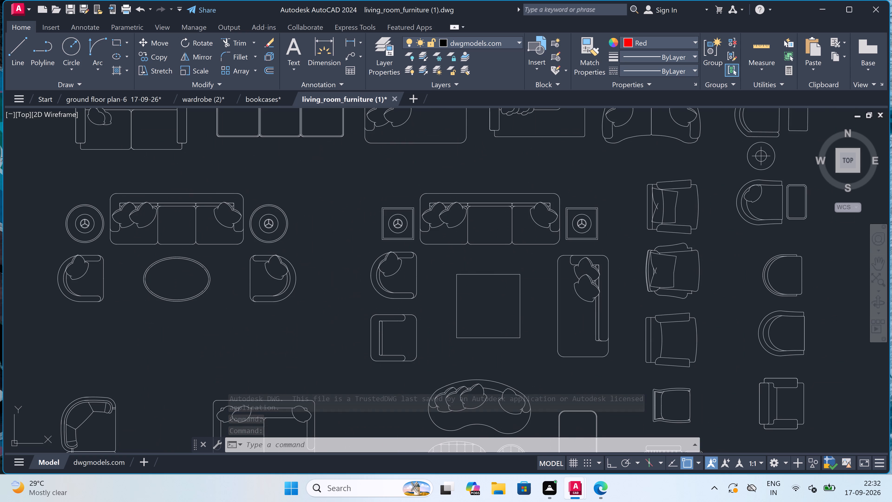
pyautogui.click(318, 185)
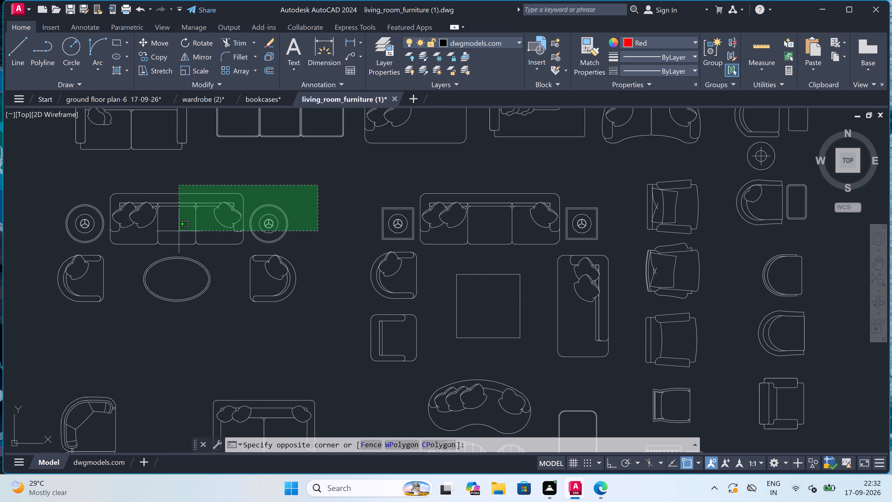
pyautogui.scroll(-1, 105, 237)
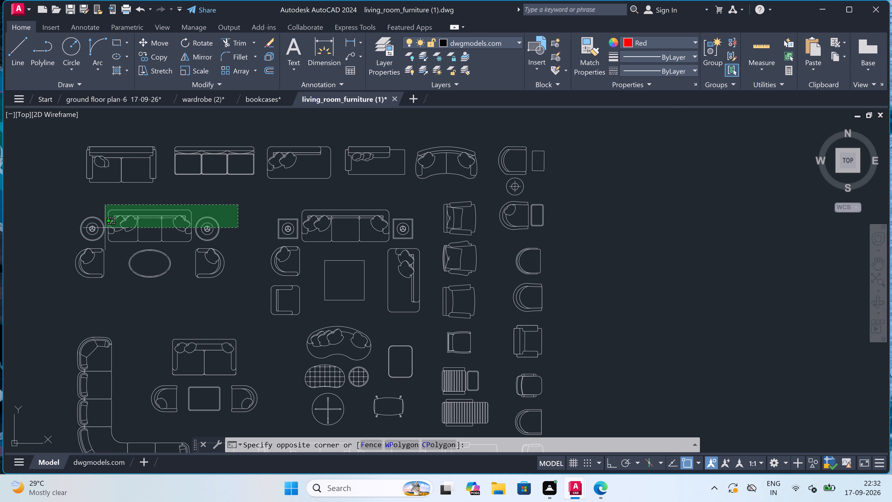
pyautogui.click(51, 282)
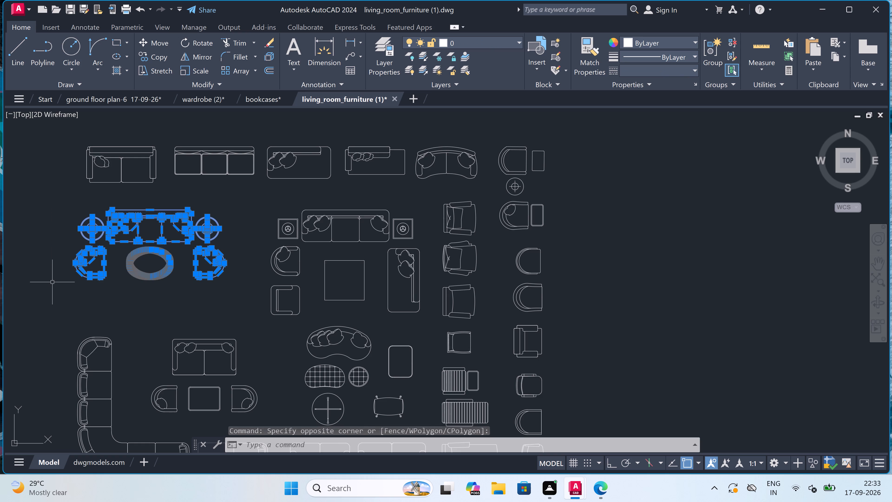
pyautogui.hotkey('ctrl', 'c')
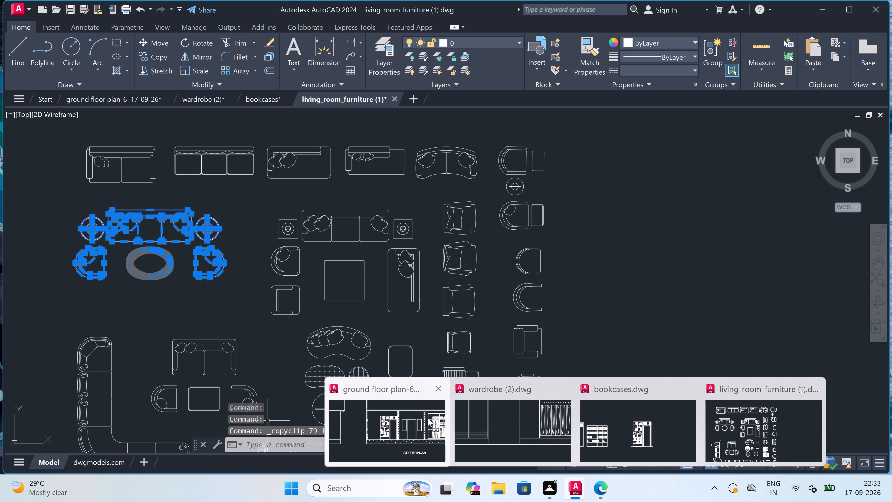
# Switch to the ground floor plan-6 drawing and paste the sofa set in the empty space beside the sheet frame.
pyautogui.doubleClick(427, 418)
pyautogui.hotkey('ctrl', 'v')
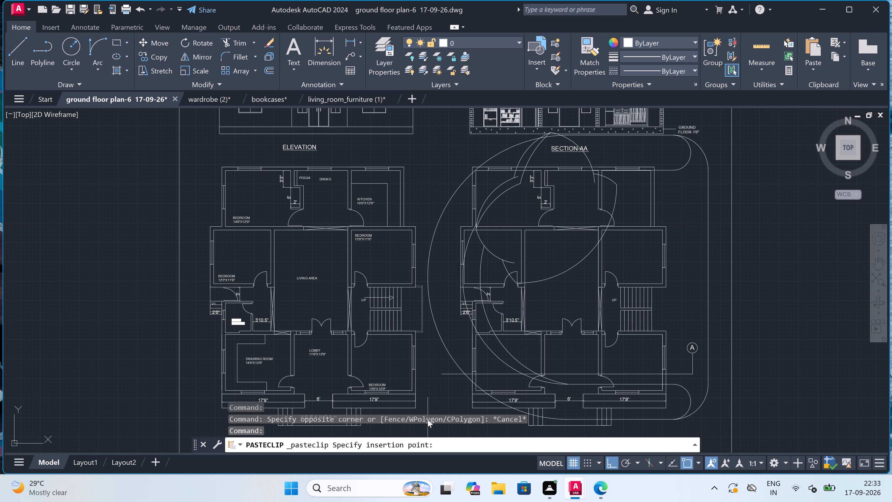
pyautogui.scroll(-3, 389, 359)
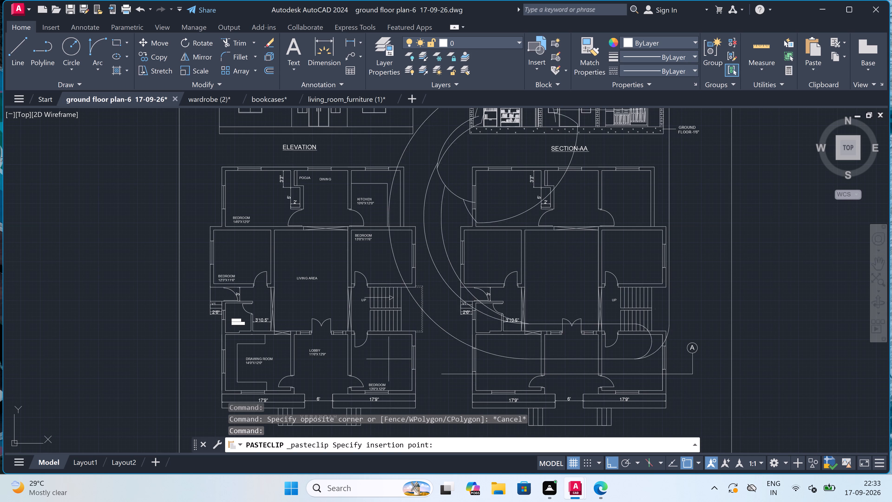
pyautogui.scroll(-1, 385, 334)
pyautogui.scroll(-3, 396, 317)
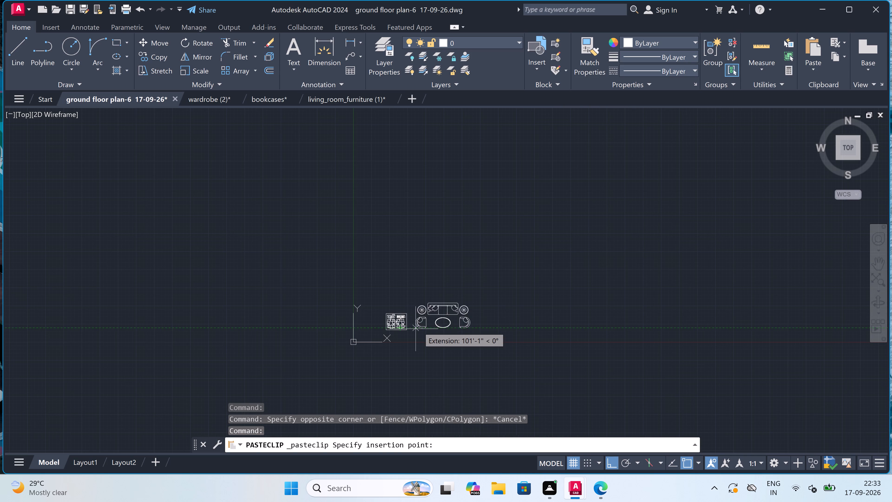
pyautogui.scroll(2, 460, 312)
pyautogui.scroll(1, 390, 331)
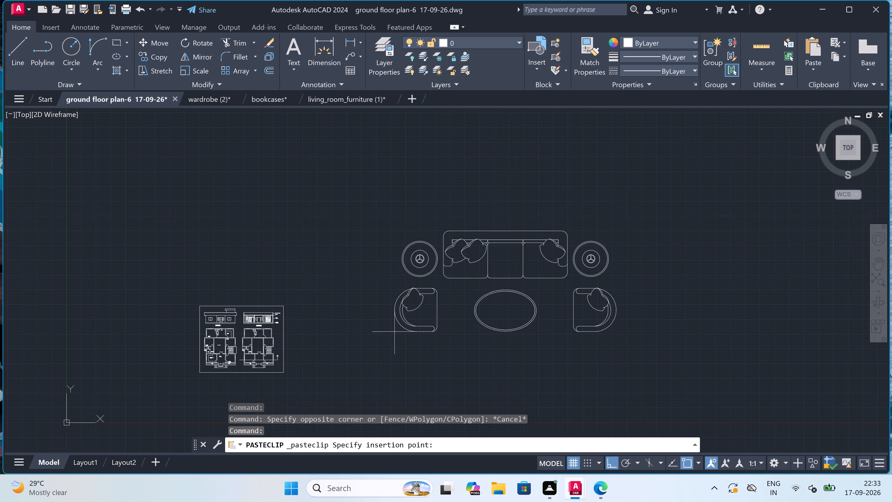
pyautogui.moveTo(404, 334); pyautogui.dragTo(412, 324)
# Scale the whole pasted sofa set down freehand to suit the plan's size, using a base point on the armchair beside the sofa.
pyautogui.click(699, 203)
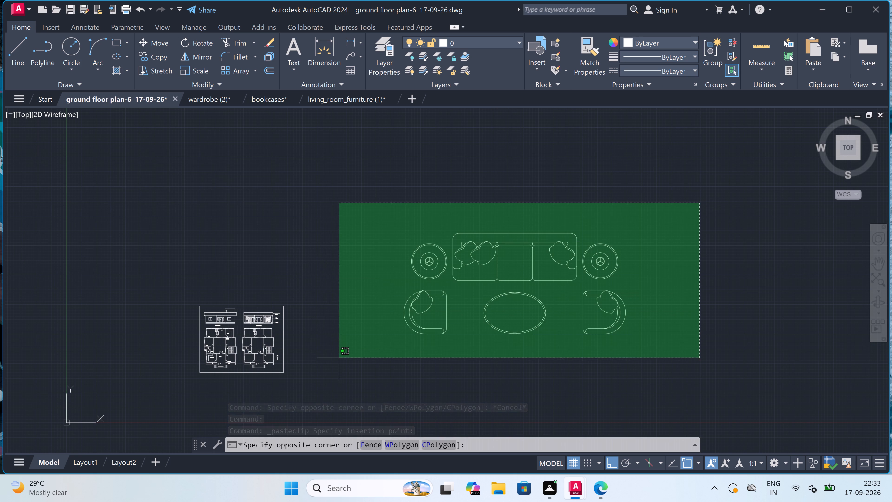
pyautogui.click(339, 357)
pyautogui.click(188, 68)
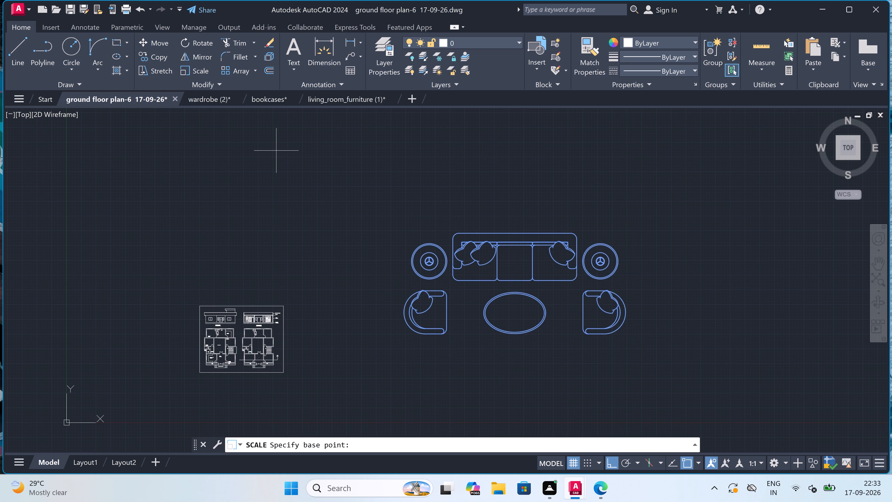
pyautogui.scroll(4, 430, 298)
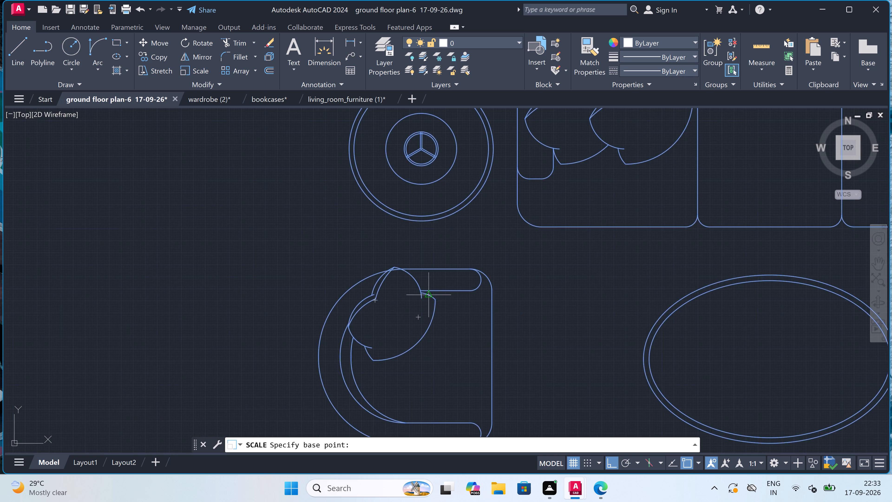
pyautogui.click(430, 298)
pyautogui.scroll(2, 445, 263)
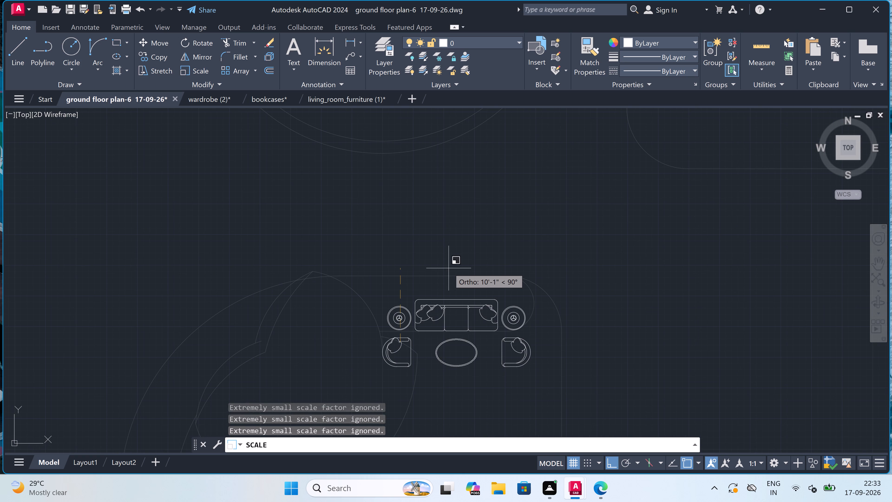
pyautogui.click(449, 285)
# Move the scaled sofa set, with Ortho off, to the empty area just outside the sheet frame beside the furnished plan's drawing room side.
pyautogui.scroll(-2, 488, 283)
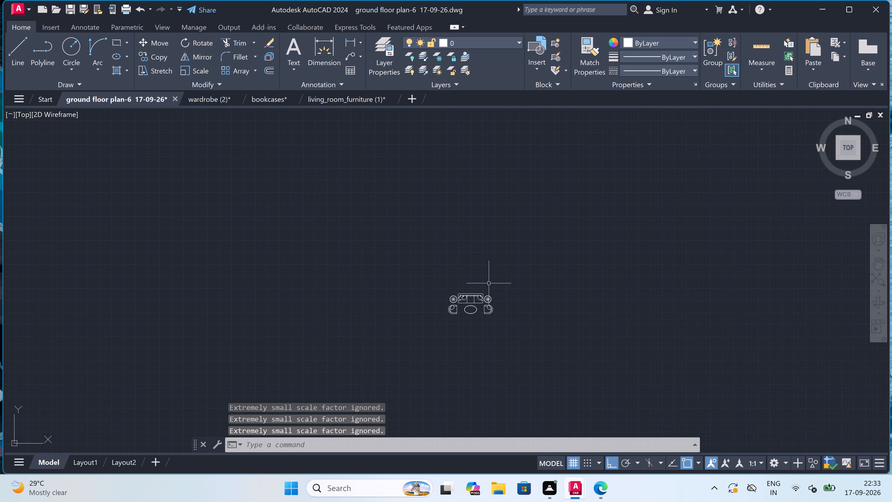
pyautogui.moveTo(502, 280); pyautogui.dragTo(498, 284)
pyautogui.moveTo(241, 352); pyautogui.dragTo(242, 354)
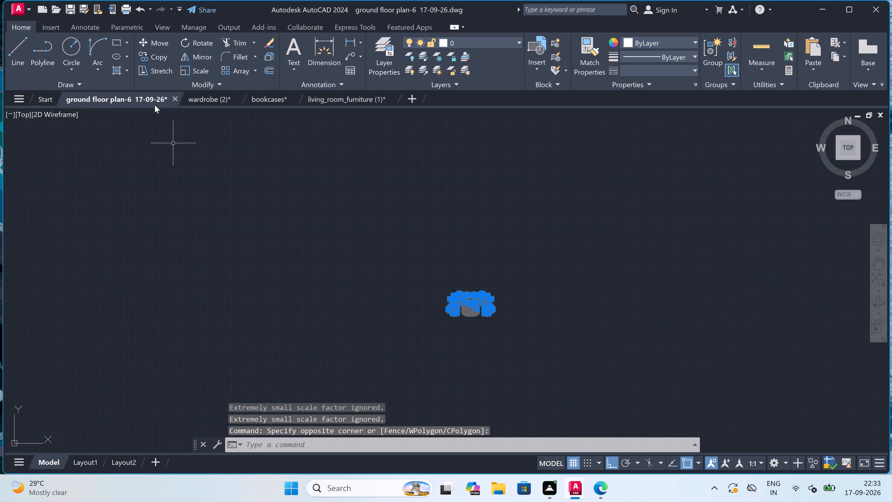
pyautogui.click(154, 40)
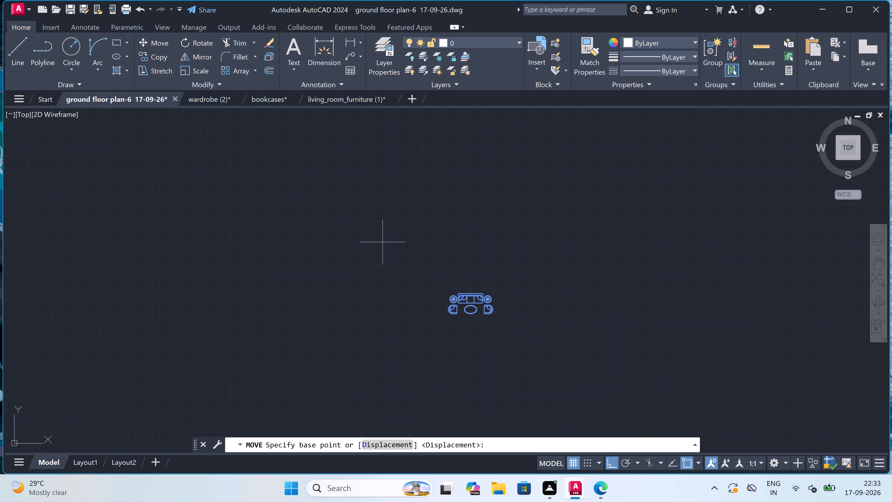
pyautogui.moveTo(466, 304); pyautogui.dragTo(439, 304)
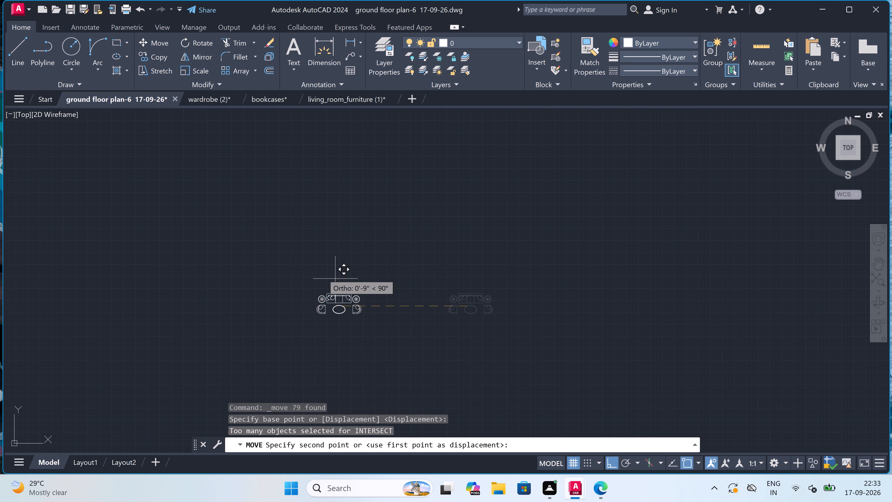
pyautogui.press('F8')
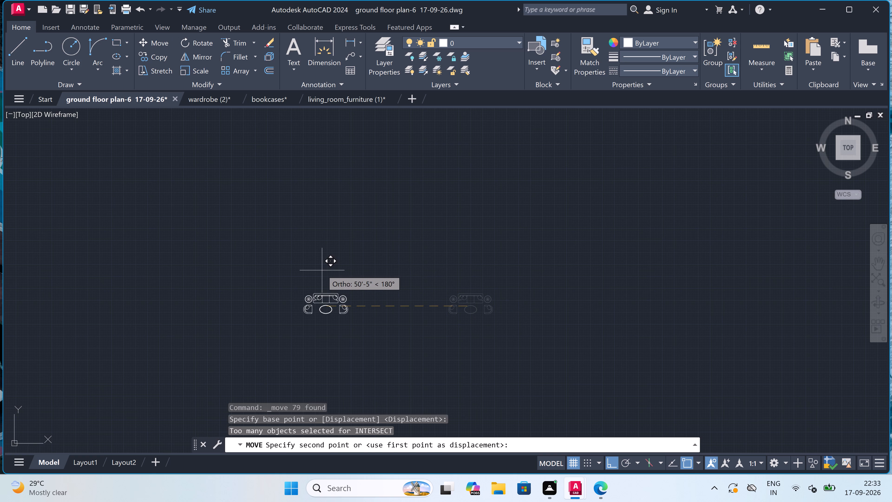
pyautogui.scroll(-6, 316, 261)
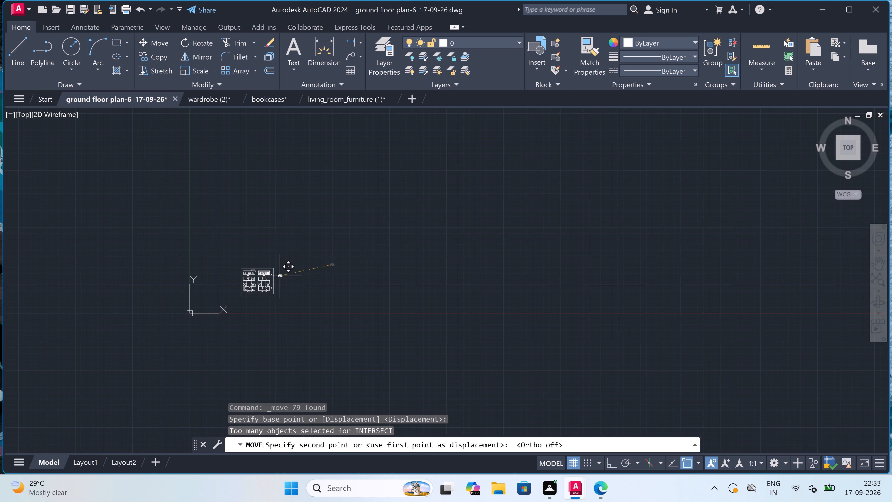
pyautogui.scroll(4, 249, 282)
pyautogui.scroll(-2, 248, 281)
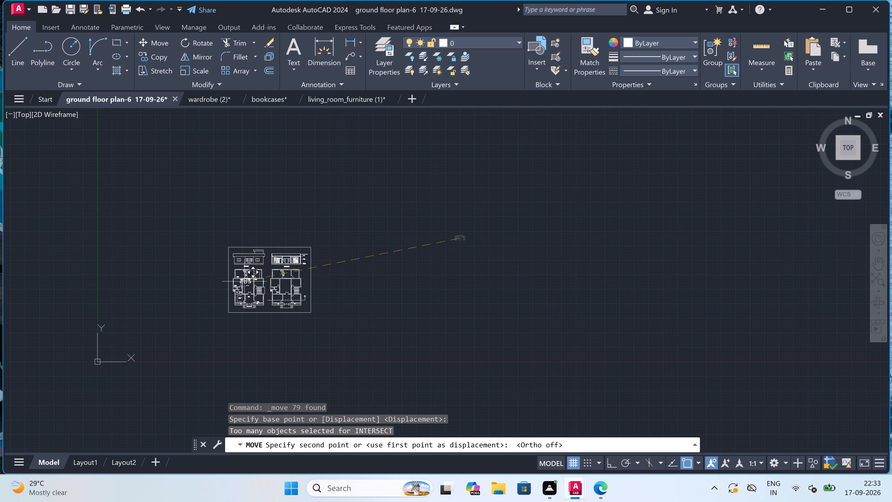
pyautogui.scroll(1, 198, 291)
pyautogui.scroll(4, 219, 298)
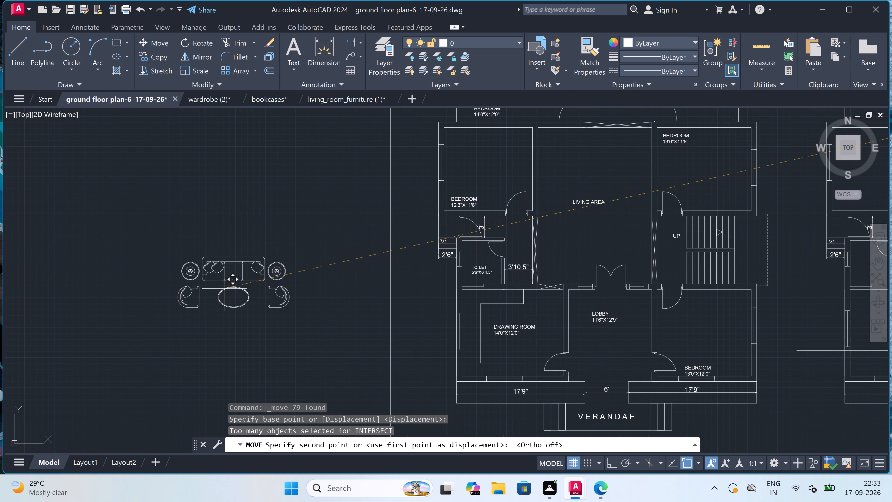
pyautogui.doubleClick(225, 286)
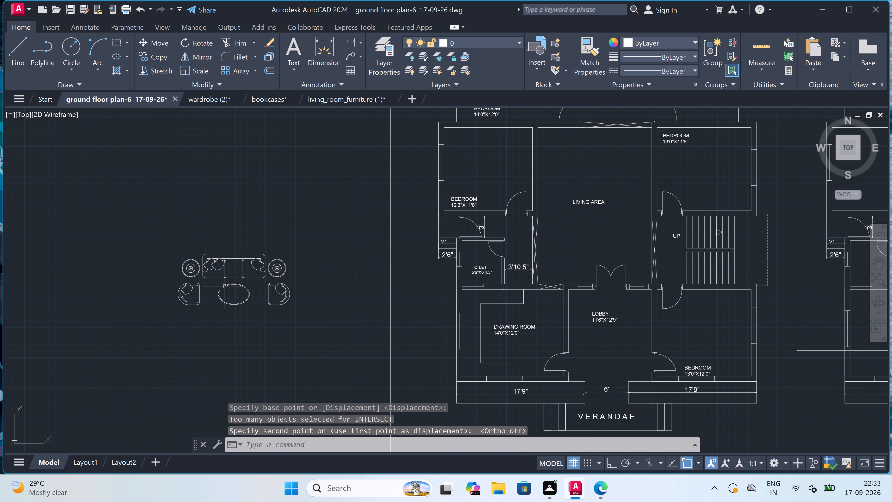
# Move the LIVING AREA label toward the living area's upper corner beside the 13'0"X11'6" bedroom, clearing the middle of the room.
pyautogui.scroll(-2, 467, 239)
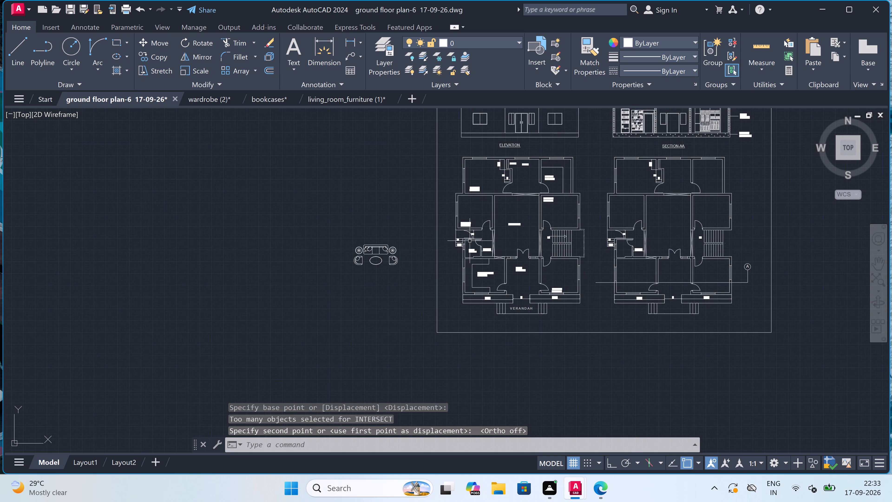
pyautogui.scroll(2, 515, 221)
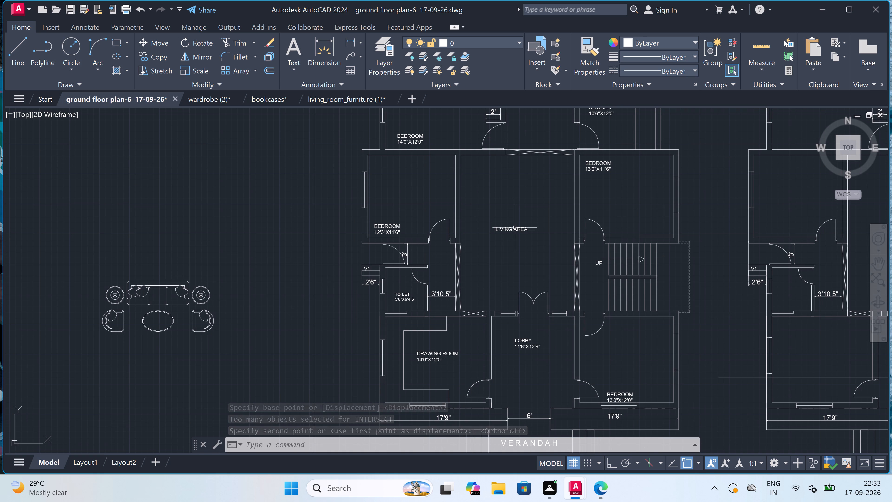
pyautogui.click(515, 228)
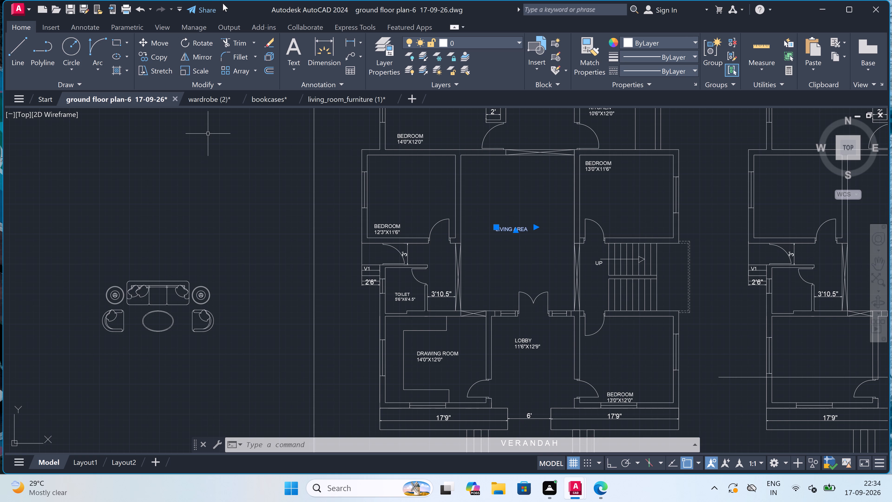
pyautogui.click(156, 41)
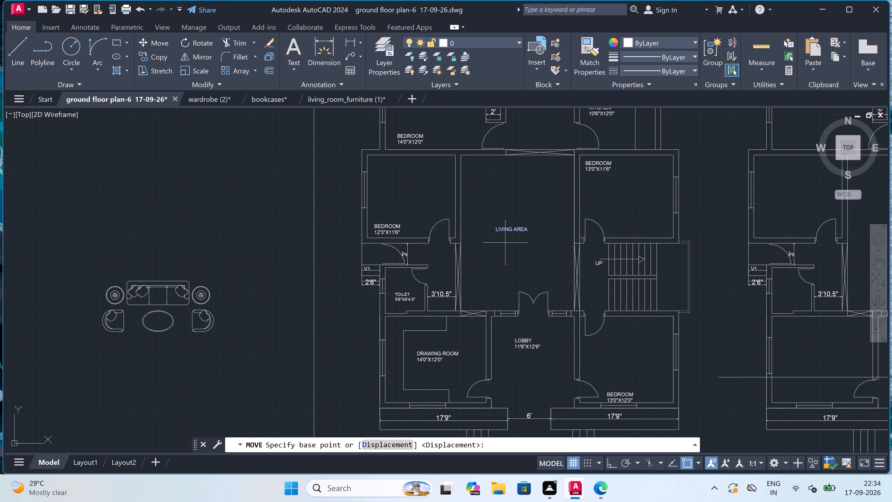
pyautogui.scroll(1, 491, 240)
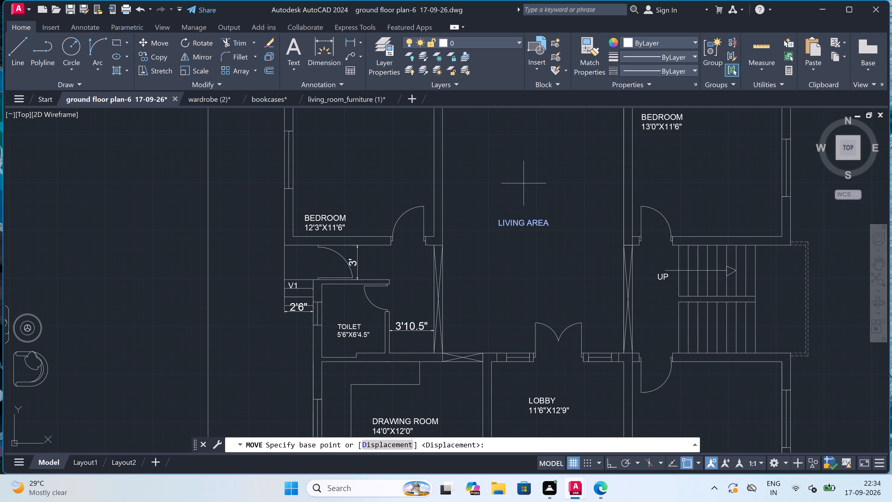
pyautogui.click(514, 223)
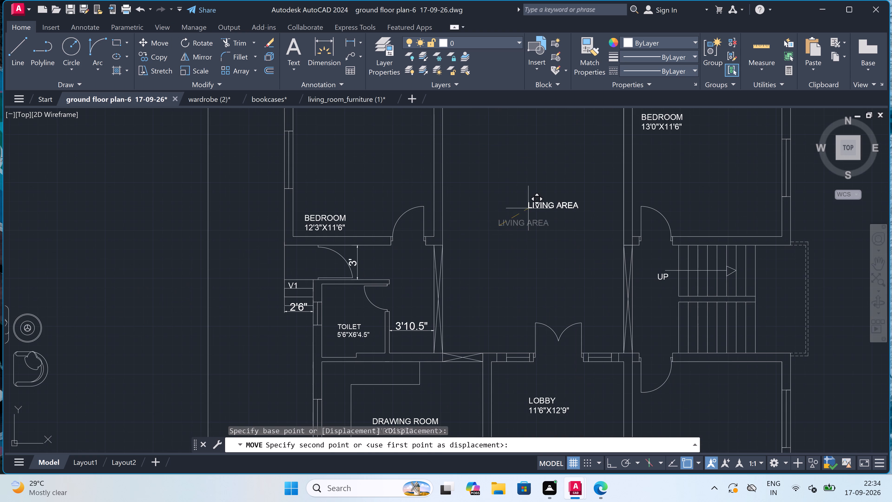
pyautogui.click(562, 156)
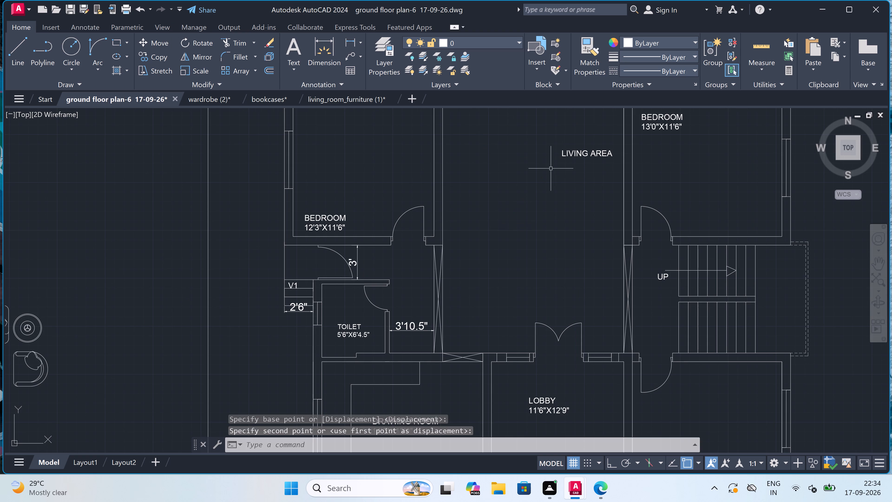
# Scale the whole sofa set down slightly freehand, using the middle of the sofa's back edge as the base point.
pyautogui.scroll(-3, 525, 197)
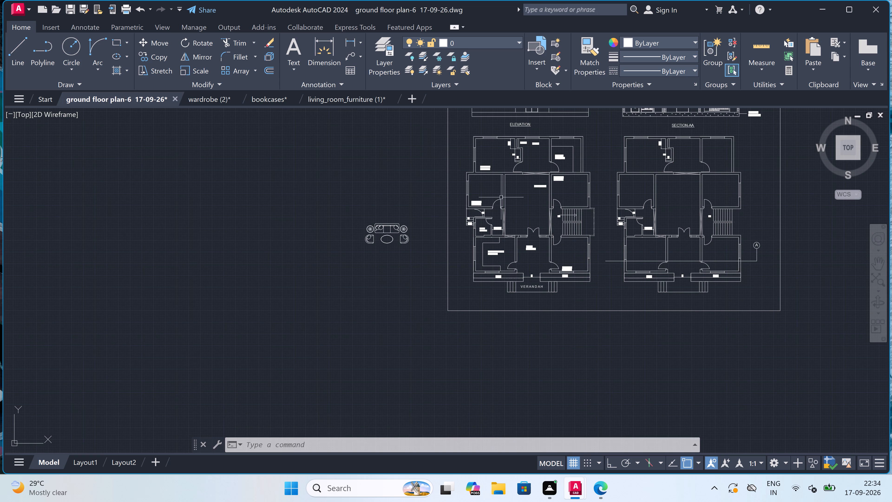
pyautogui.scroll(2, 414, 215)
pyautogui.moveTo(415, 218); pyautogui.dragTo(415, 225)
pyautogui.moveTo(263, 390); pyautogui.dragTo(273, 390)
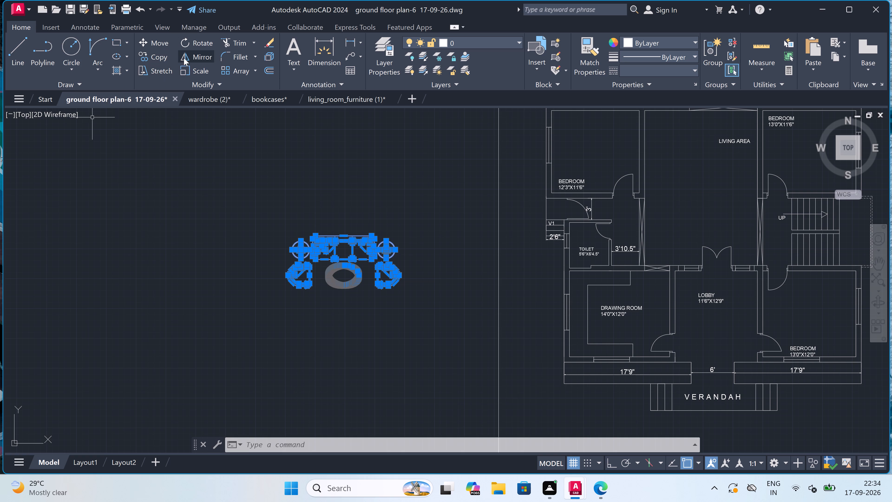
pyautogui.click(188, 71)
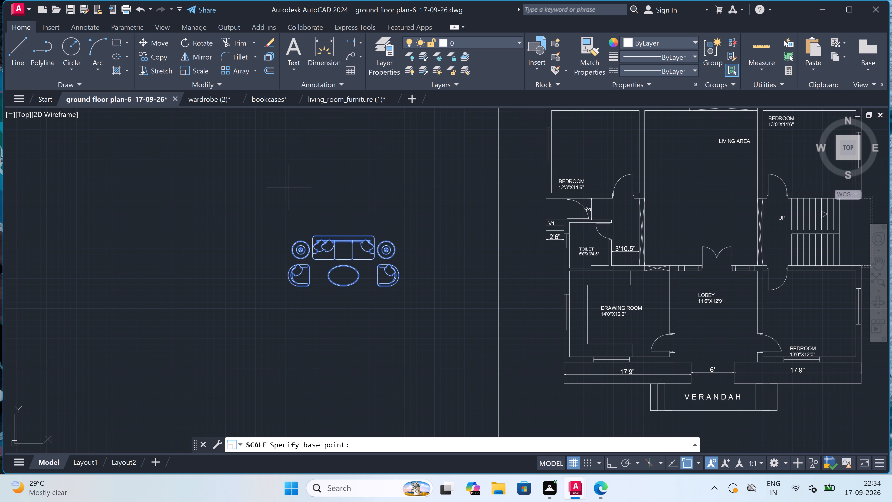
pyautogui.click(339, 236)
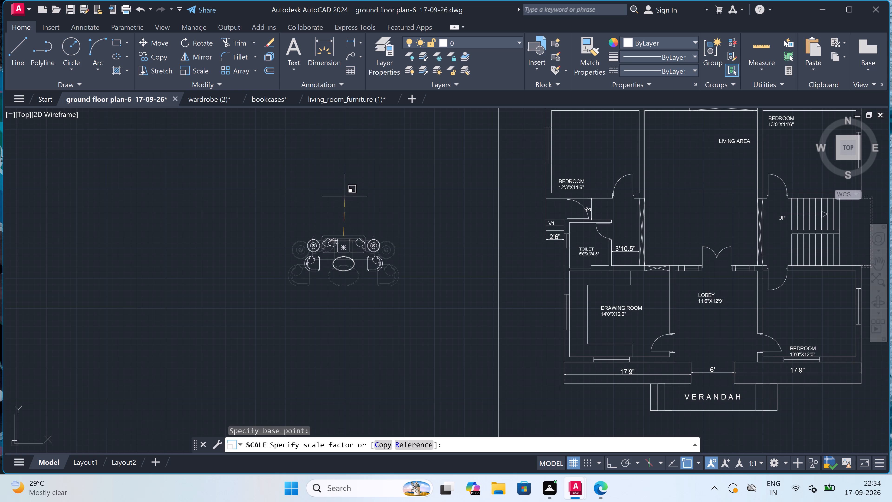
pyautogui.doubleClick(344, 188)
# Rotate the whole sofa set a quarter turn counter-clockwise about the centre of the sofa.
pyautogui.click(413, 208)
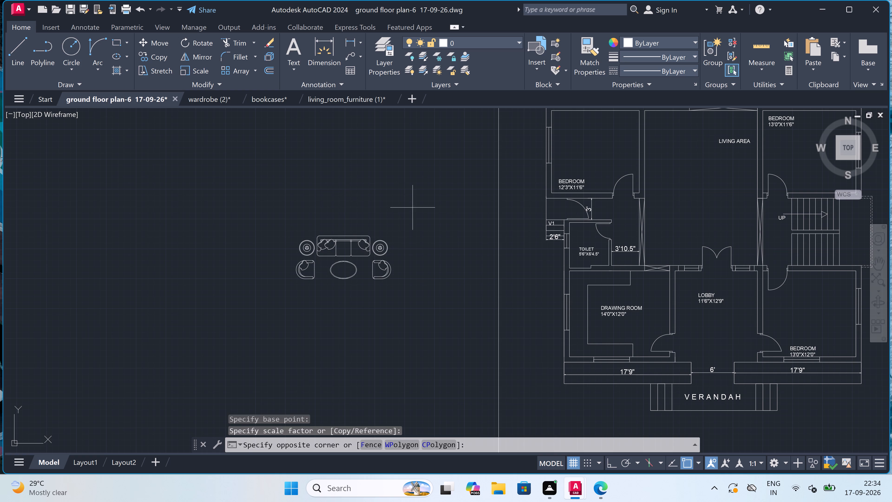
pyautogui.click(138, 326)
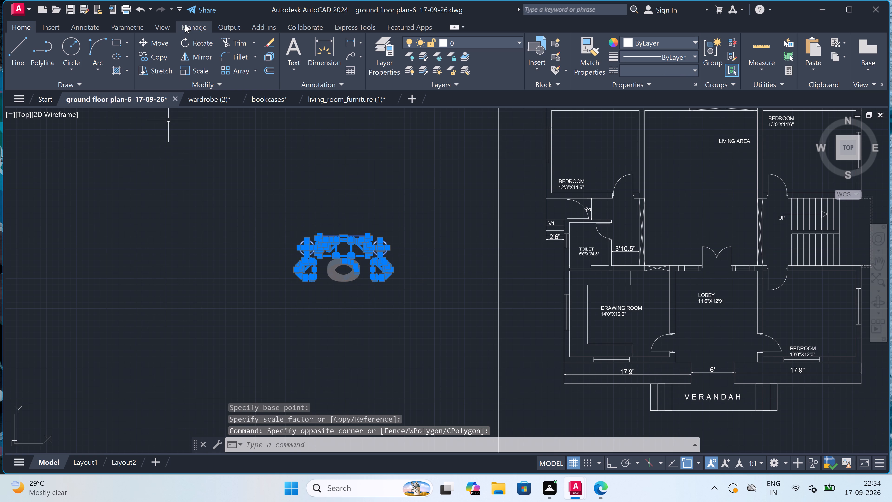
pyautogui.click(189, 42)
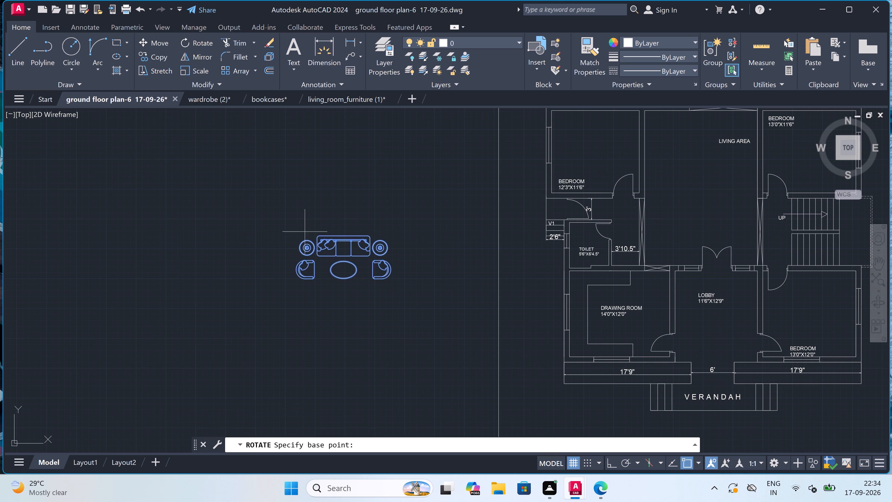
pyautogui.click(347, 266)
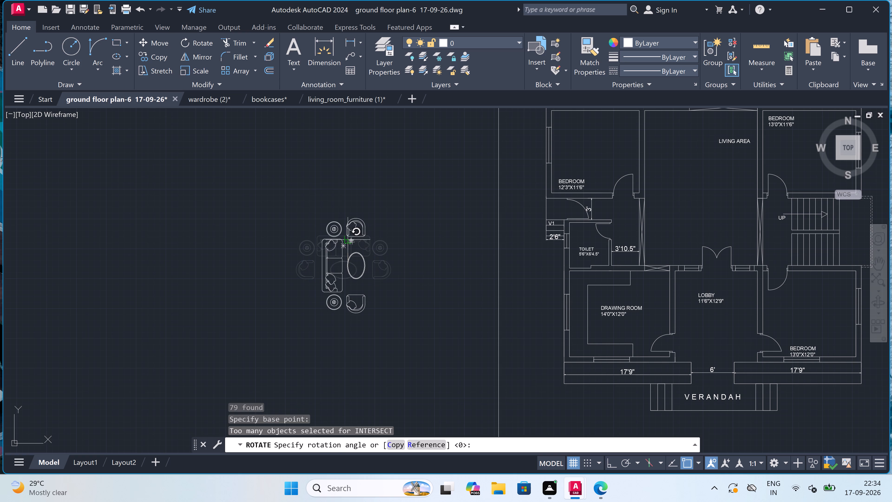
pyautogui.doubleClick(348, 238)
# Move the rotated sofa set by the sofa's back into the living area, against the wall shared with the 12'3"X11'6" bedroom.
pyautogui.moveTo(385, 200); pyautogui.dragTo(387, 206)
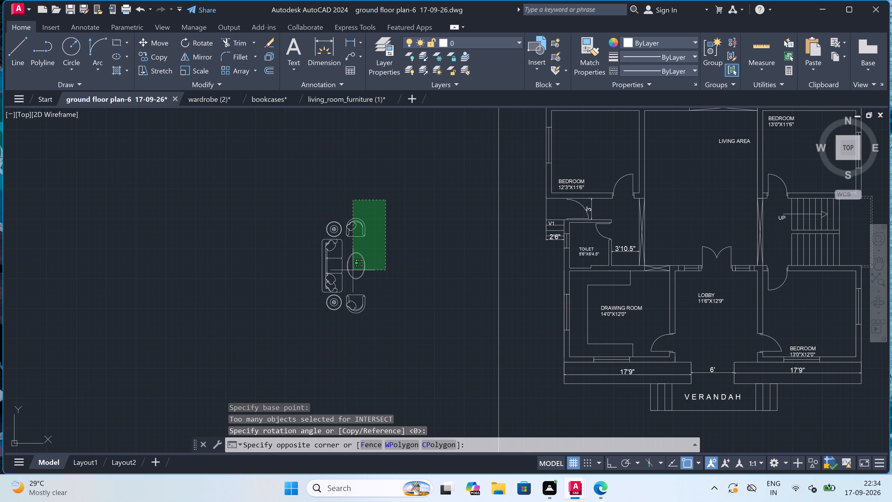
pyautogui.moveTo(294, 323); pyautogui.dragTo(294, 325)
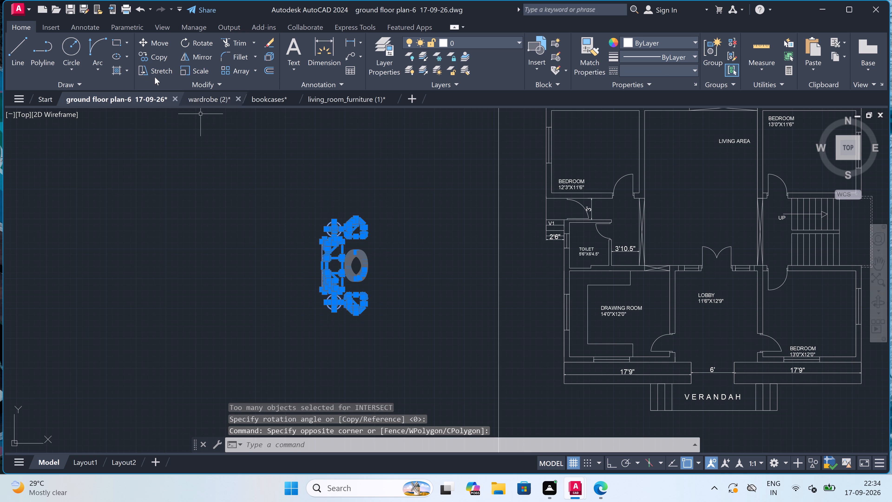
pyautogui.click(143, 40)
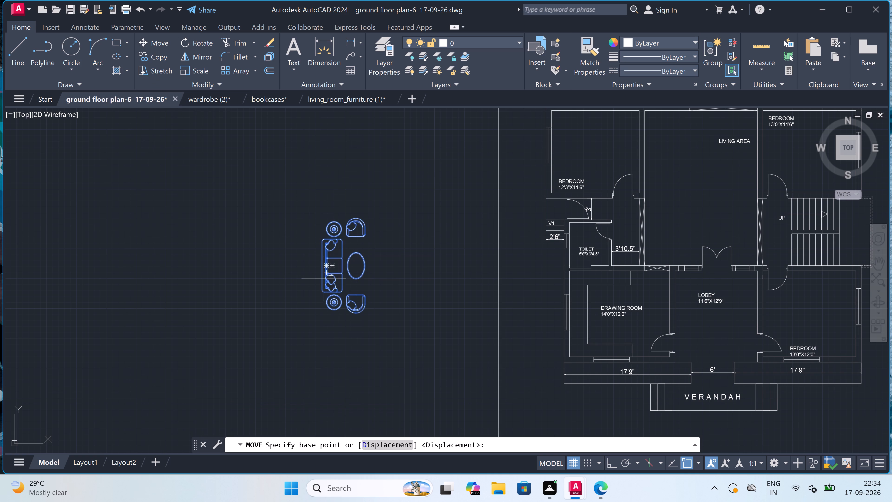
pyautogui.moveTo(322, 266); pyautogui.dragTo(316, 266)
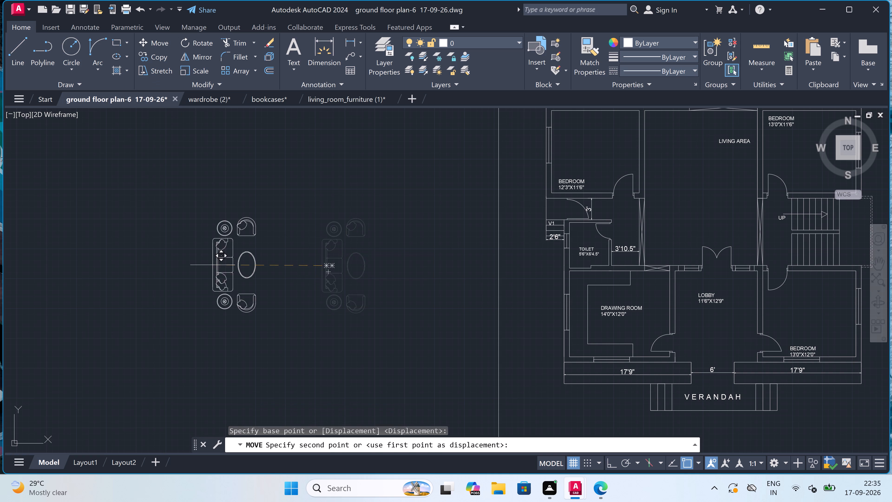
pyautogui.scroll(-4, 213, 265)
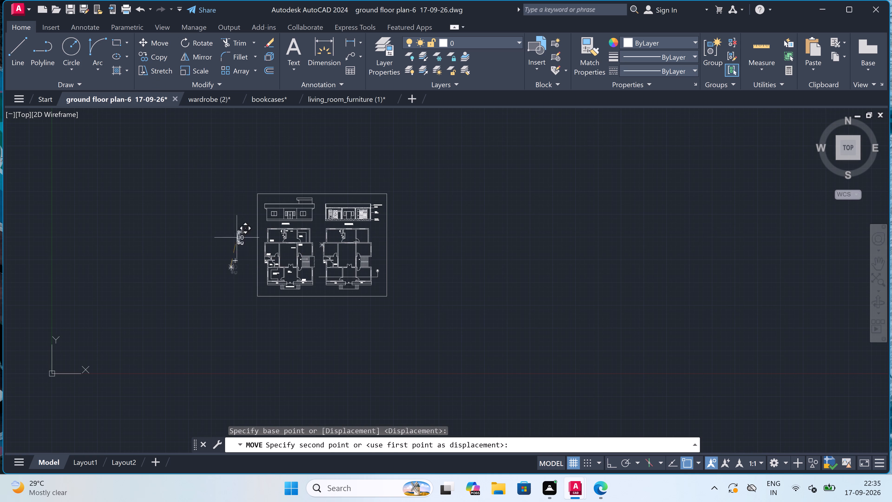
pyautogui.scroll(4, 252, 244)
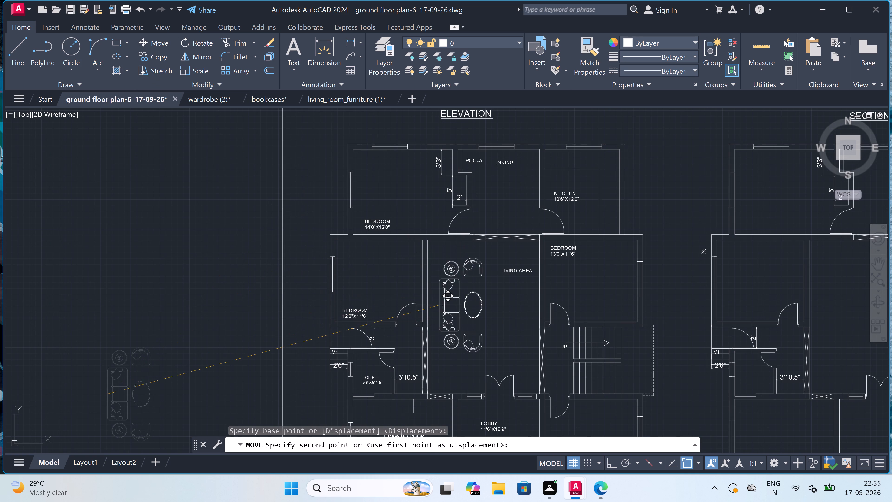
pyautogui.scroll(2, 475, 330)
pyautogui.scroll(-3, 432, 280)
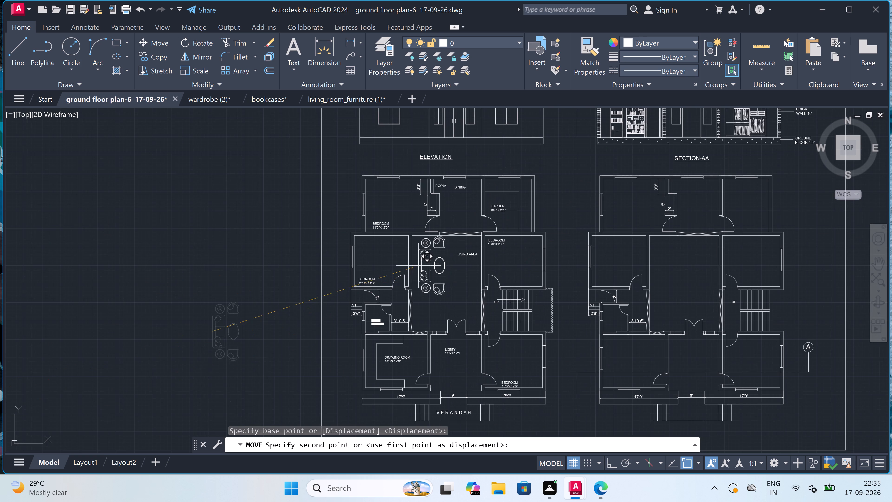
pyautogui.scroll(2, 417, 265)
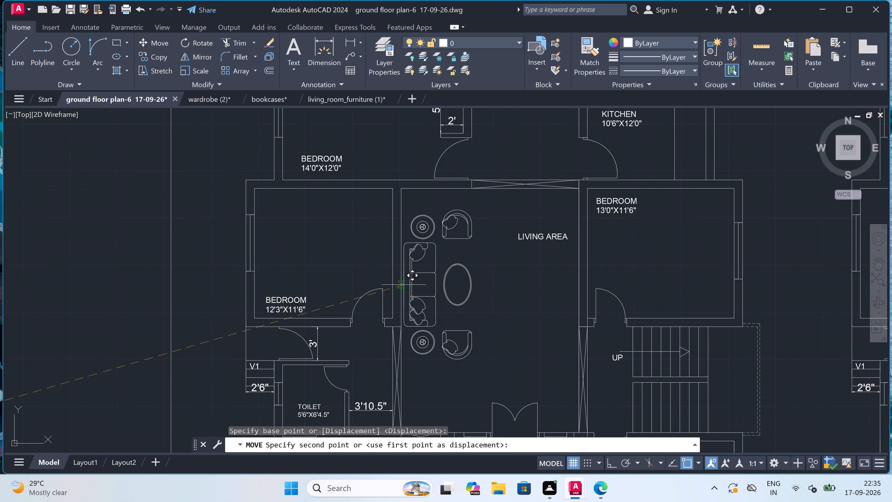
pyautogui.click(404, 285)
# Open the recent drawing GROUND FLOOR PLAN-4 17-0926 as a source of furniture.
pyautogui.scroll(-3, 394, 271)
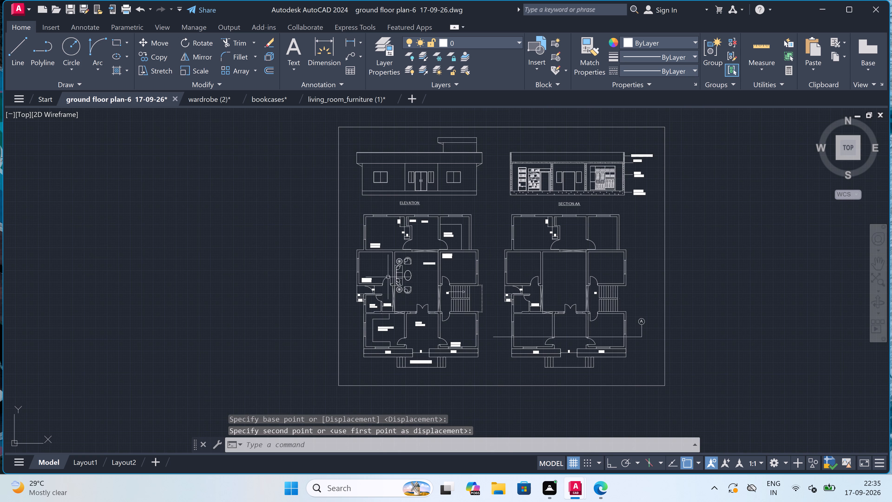
pyautogui.scroll(2, 388, 277)
pyautogui.scroll(-1, 385, 276)
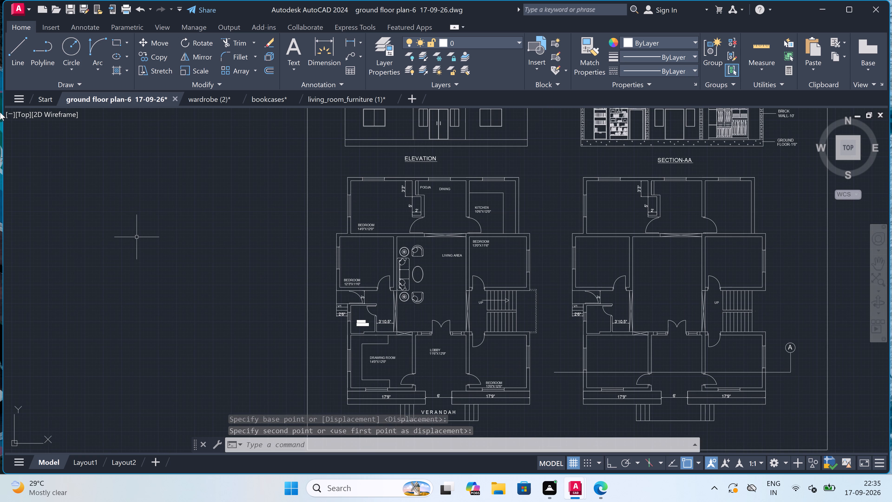
pyautogui.click(19, 8)
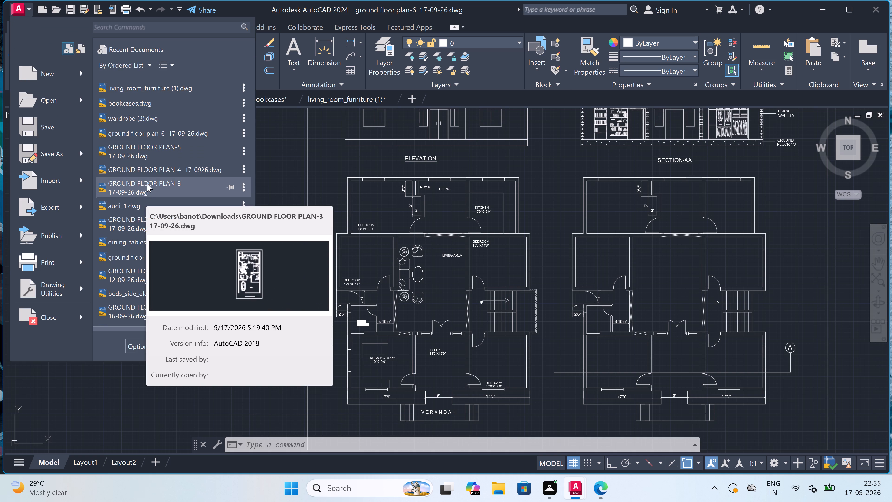
pyautogui.click(149, 162)
pyautogui.moveTo(150, 163); pyautogui.dragTo(158, 164)
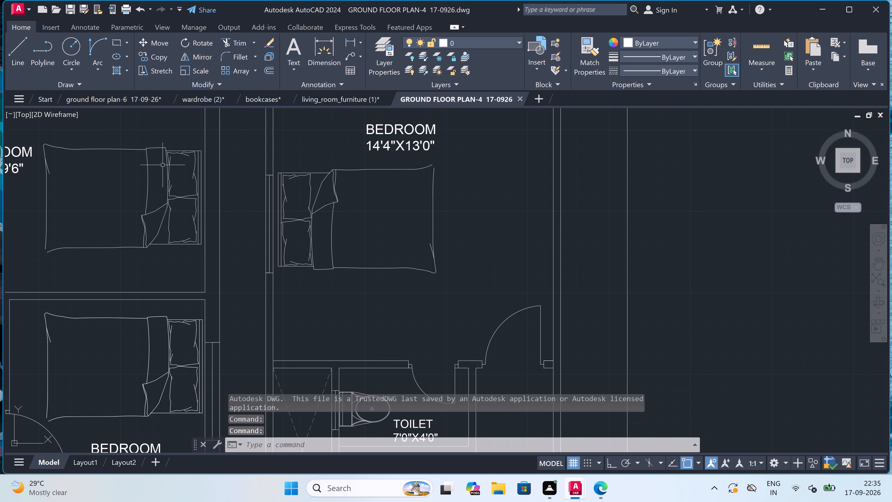
# Copy the 14'4"X13'0" bedroom's bed, the WC in the 7'0"X4'0" toilet and the car in the 8'0"X12'8" porch to the clipboard.
pyautogui.scroll(-1, 170, 165)
pyautogui.scroll(2, 275, 170)
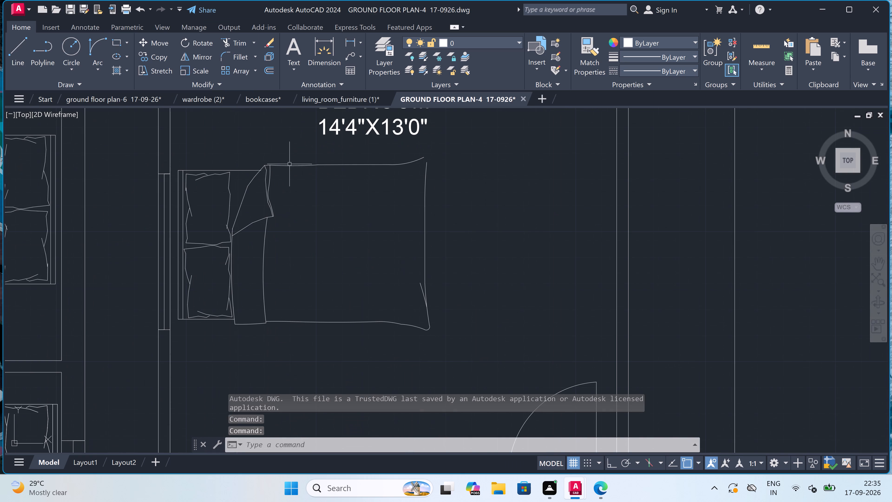
pyautogui.click(464, 145)
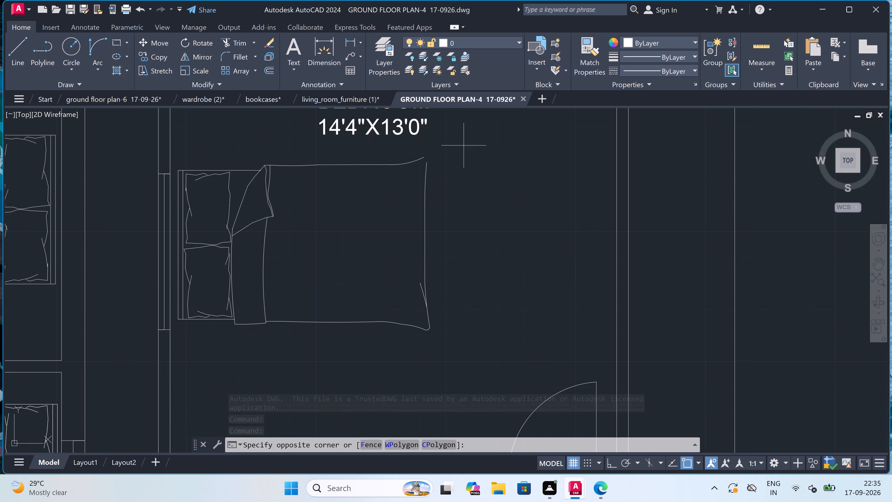
pyautogui.click(176, 350)
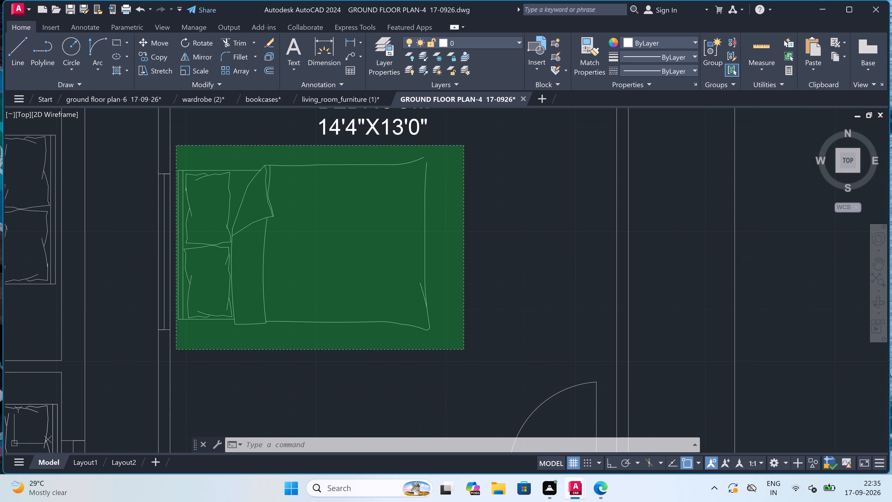
pyautogui.scroll(-7, 233, 281)
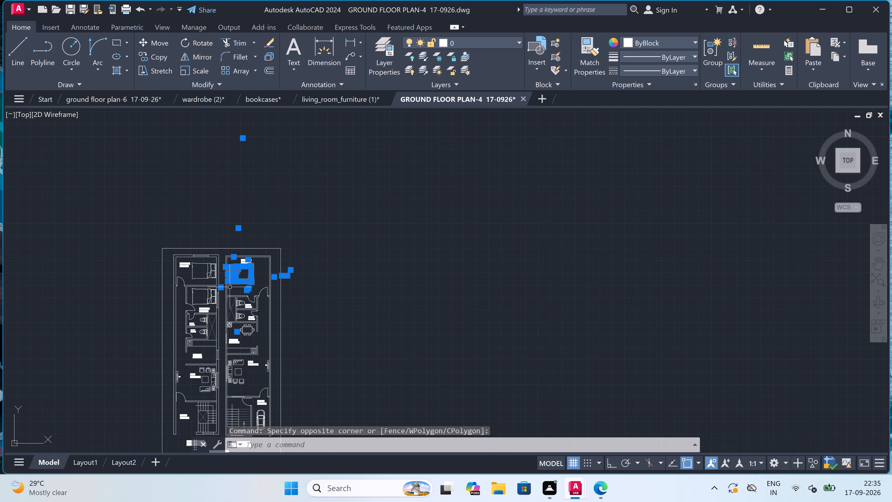
pyautogui.scroll(3, 225, 306)
pyautogui.scroll(3, 273, 295)
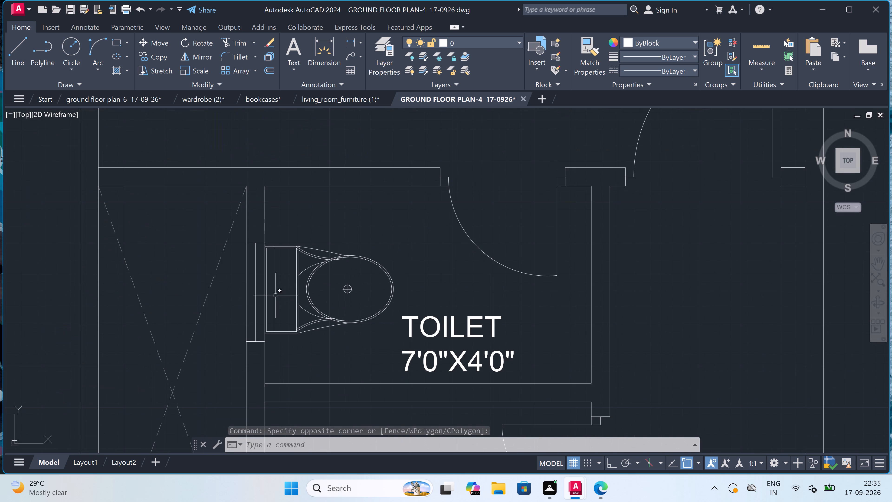
pyautogui.moveTo(327, 251); pyautogui.dragTo(327, 252)
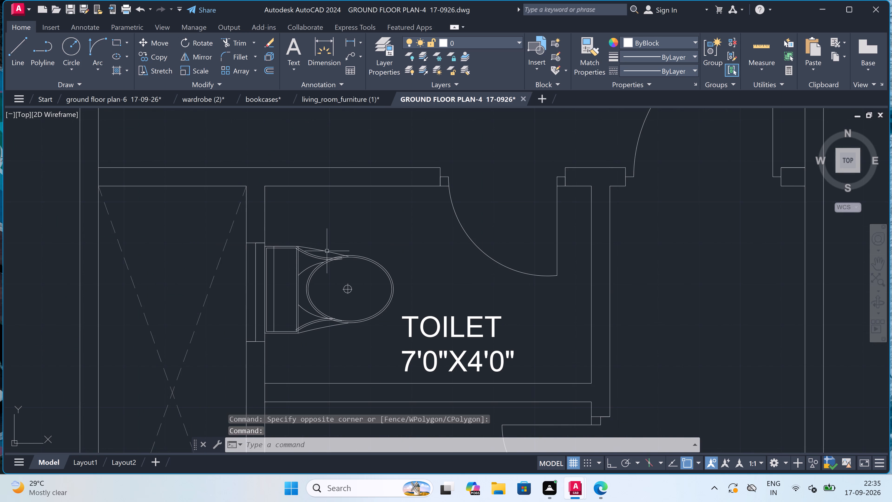
pyautogui.moveTo(327, 252); pyautogui.dragTo(325, 254)
pyautogui.scroll(-9, 296, 287)
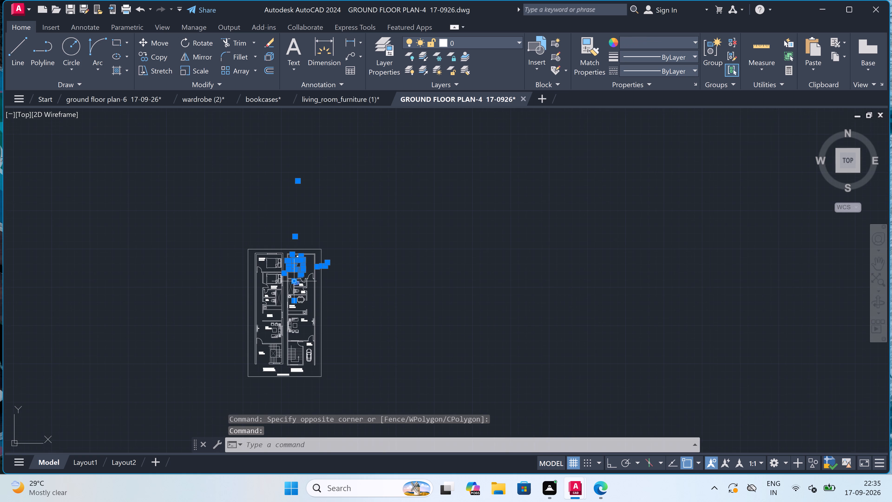
pyautogui.scroll(2, 275, 373)
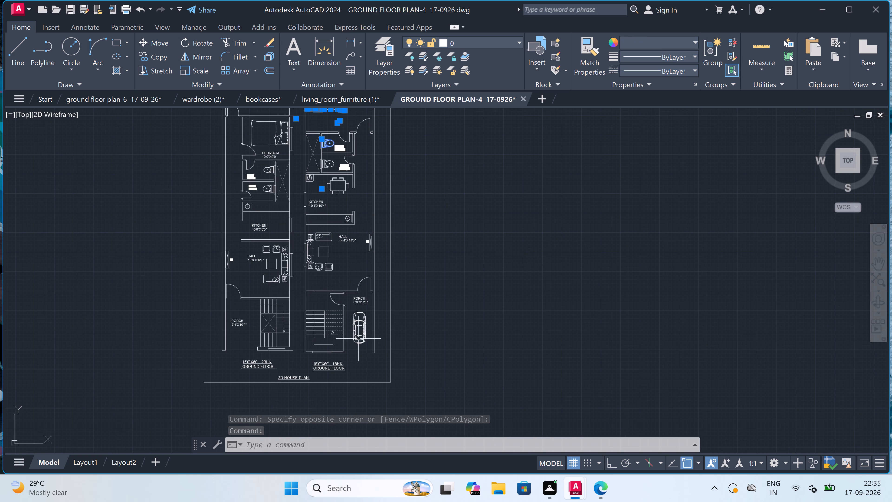
pyautogui.scroll(3, 363, 334)
pyautogui.scroll(2, 377, 291)
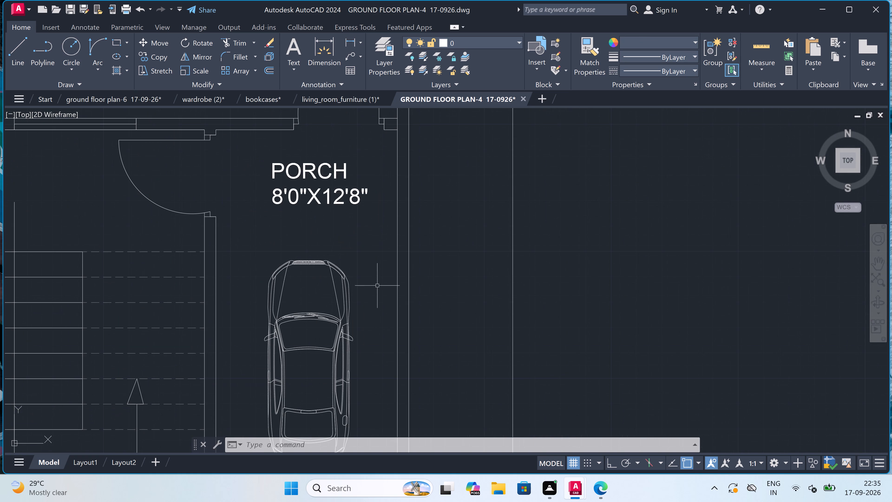
pyautogui.click(377, 249)
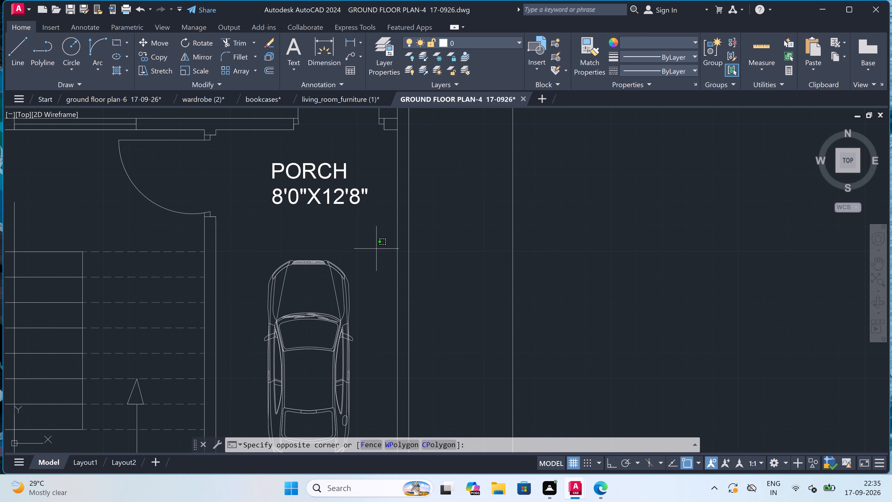
pyautogui.scroll(-3, 346, 369)
pyautogui.scroll(2, 326, 398)
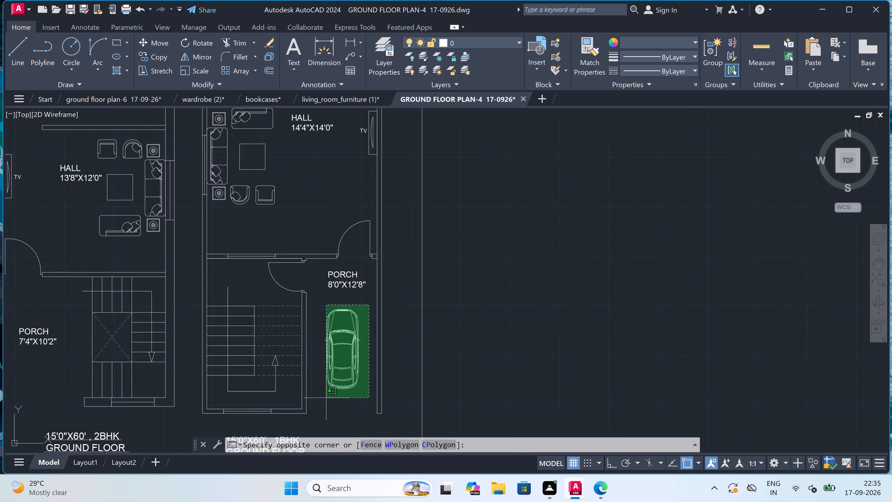
pyautogui.scroll(1, 326, 398)
pyautogui.click(312, 399)
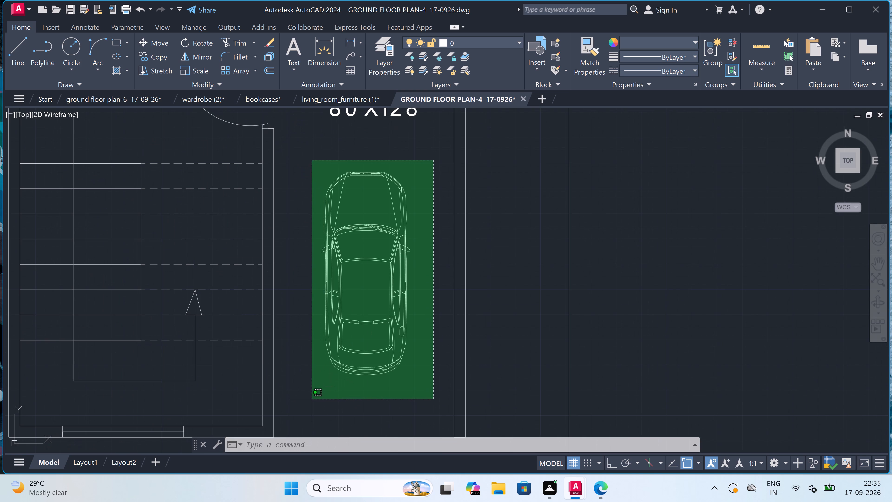
pyautogui.hotkey('ctrl', 'c')
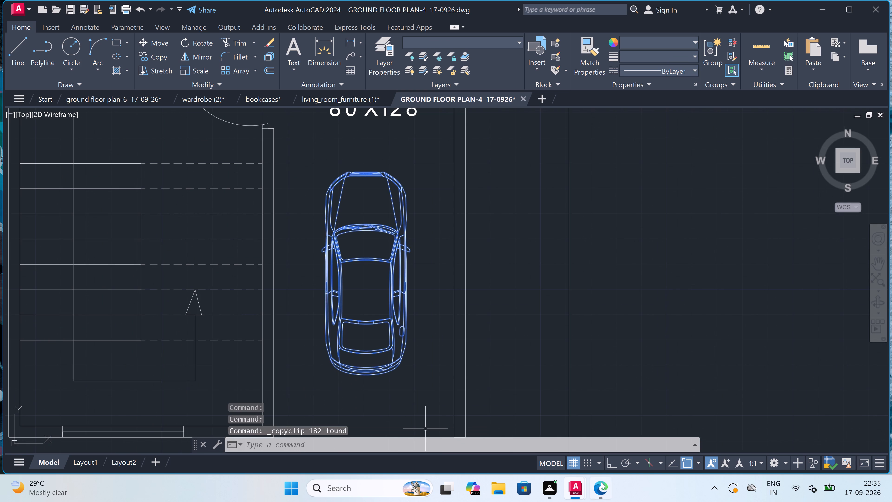
# Paste the bed, WC and car into the ground floor plan-6 drawing, in the empty area outside the sheet border beside the furnished plan.
pyautogui.click(325, 434)
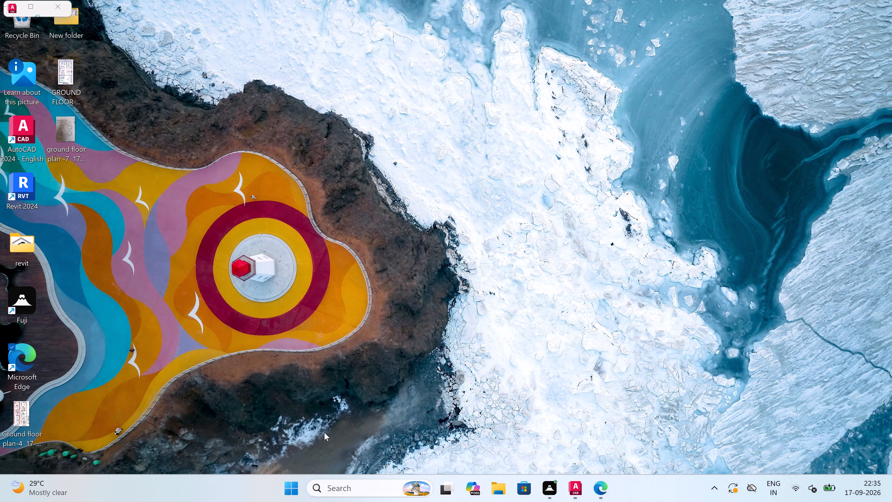
pyautogui.hotkey('ctrl', 'v')
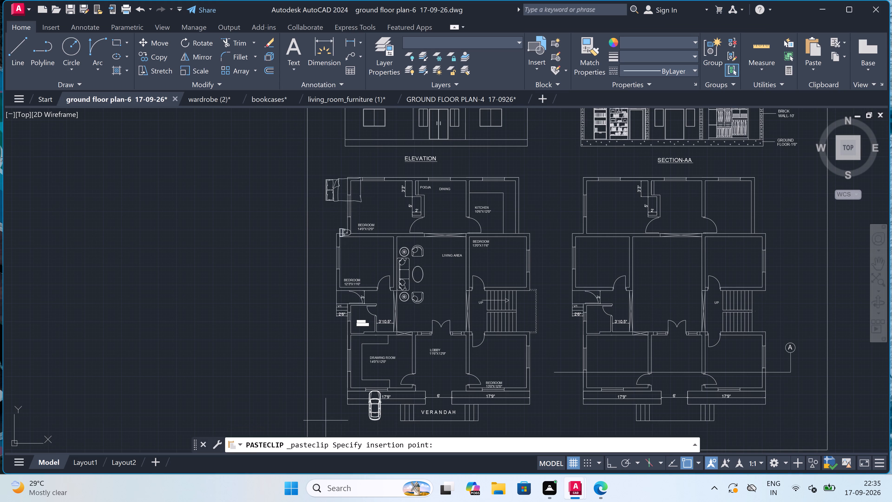
pyautogui.click(216, 392)
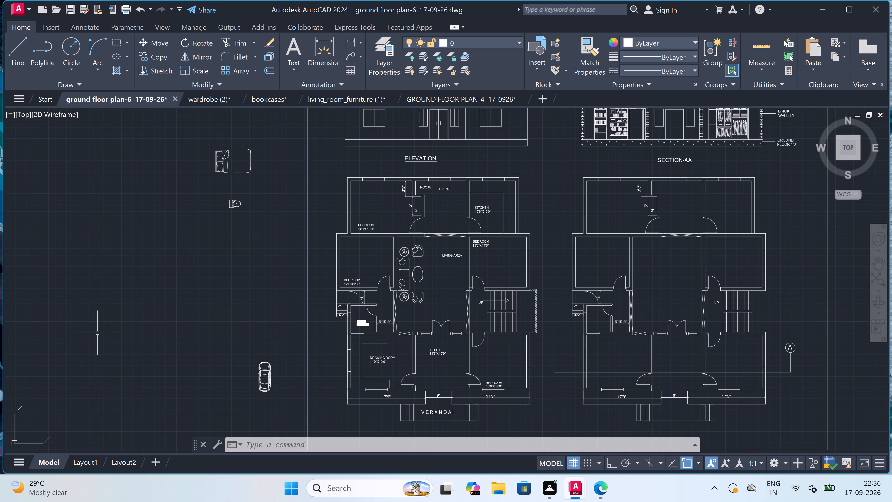
# Copy the pasted bed into the 14'0"X12'0" bedroom, with its headboard near the outer window wall.
pyautogui.scroll(-1, 106, 336)
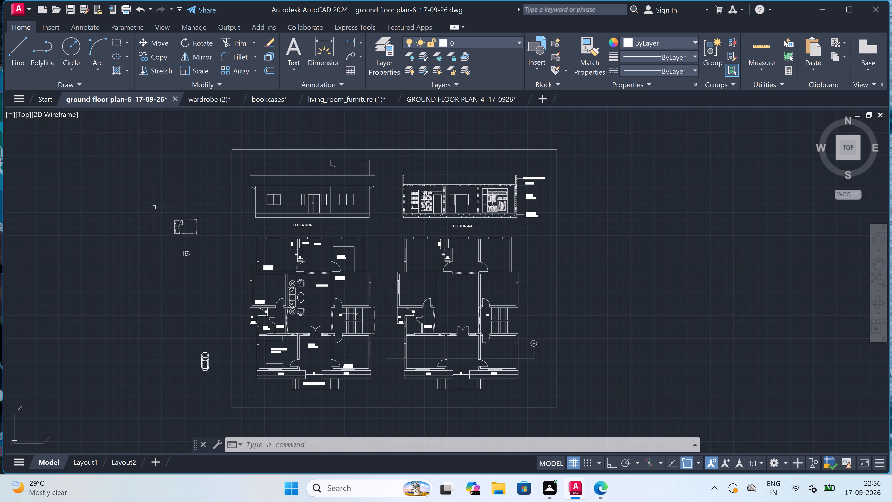
pyautogui.scroll(2, 185, 232)
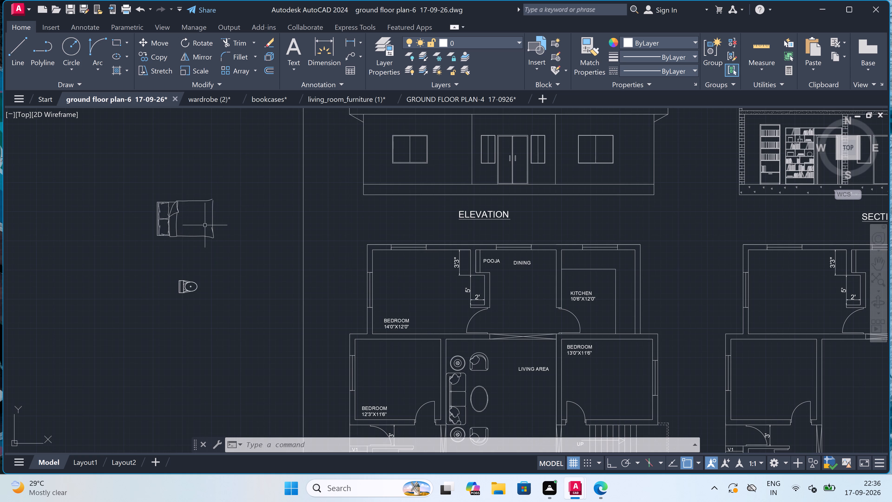
pyautogui.click(229, 191)
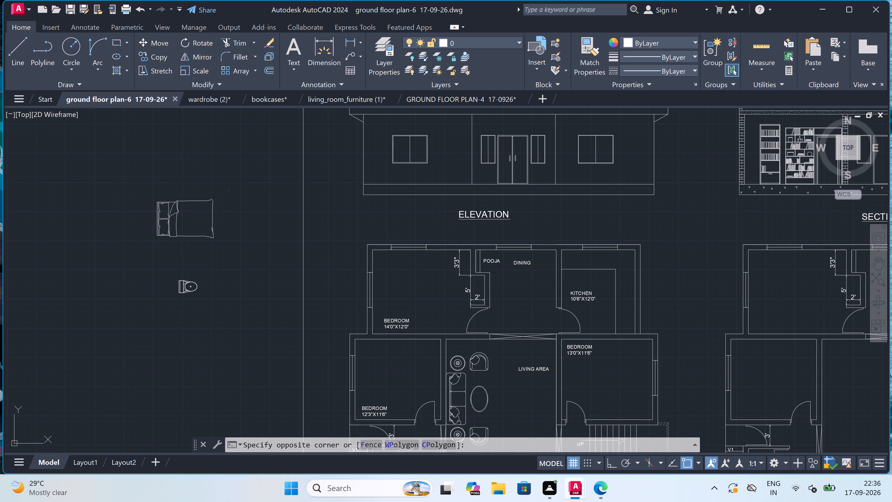
pyautogui.click(137, 244)
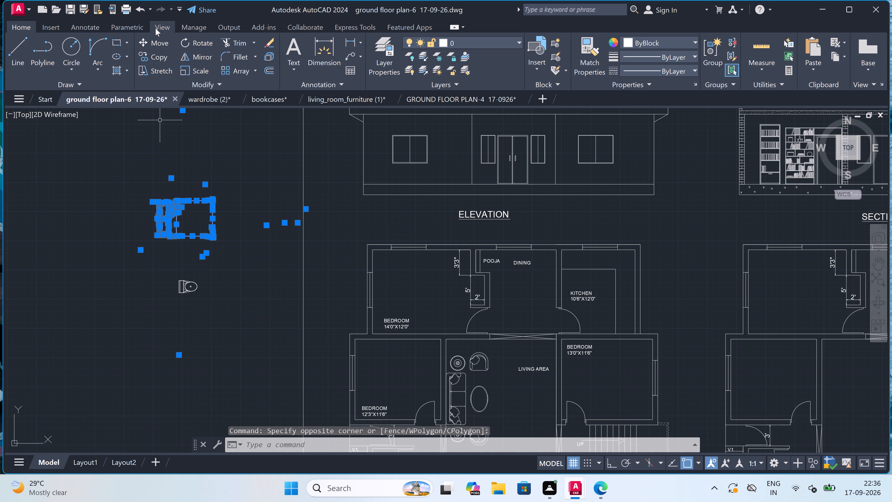
pyautogui.click(150, 54)
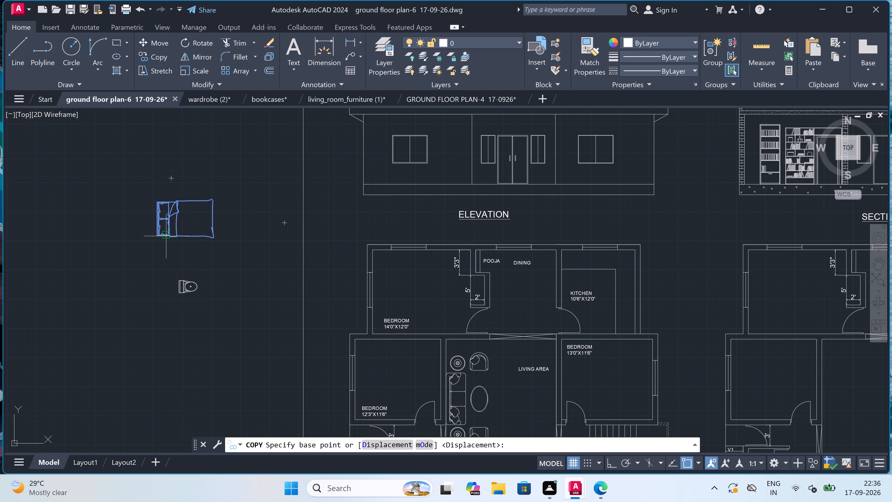
pyautogui.doubleClick(168, 210)
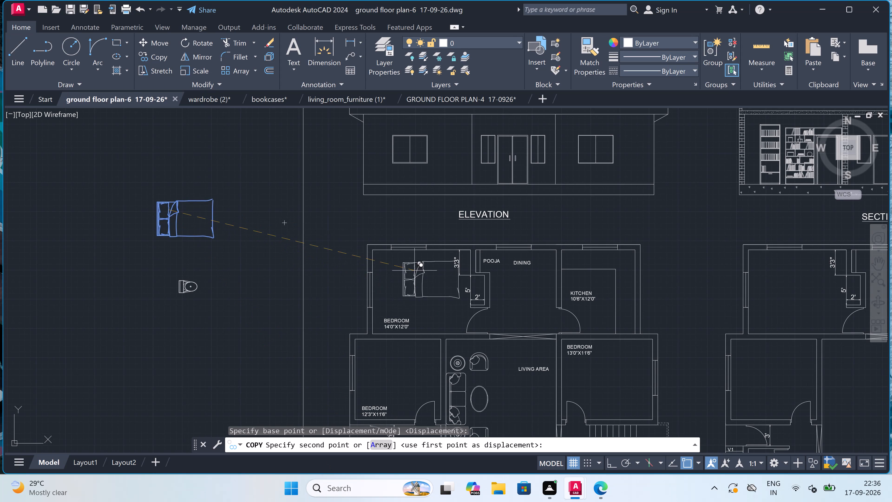
pyautogui.scroll(2, 397, 257)
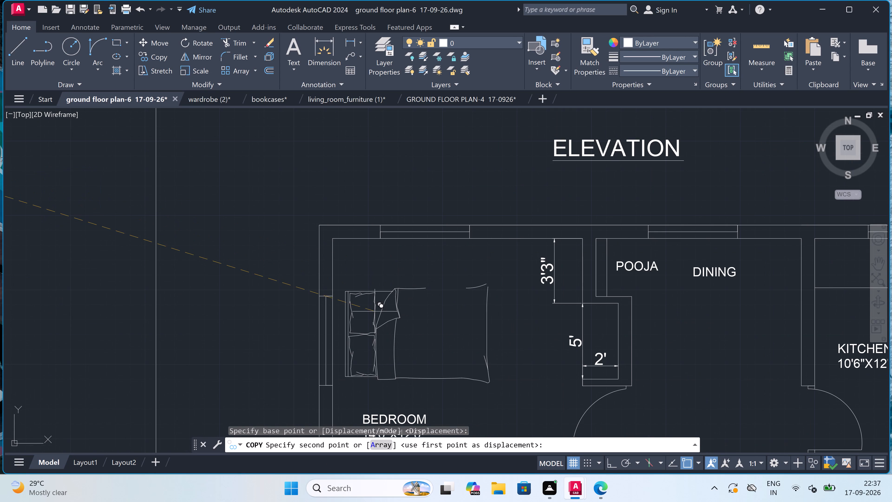
pyautogui.click(368, 308)
# Place another copy of the bed in the 12'3"X11'6" bedroom, headboard near the outer window wall, and end the Copy command.
pyautogui.scroll(-4, 368, 308)
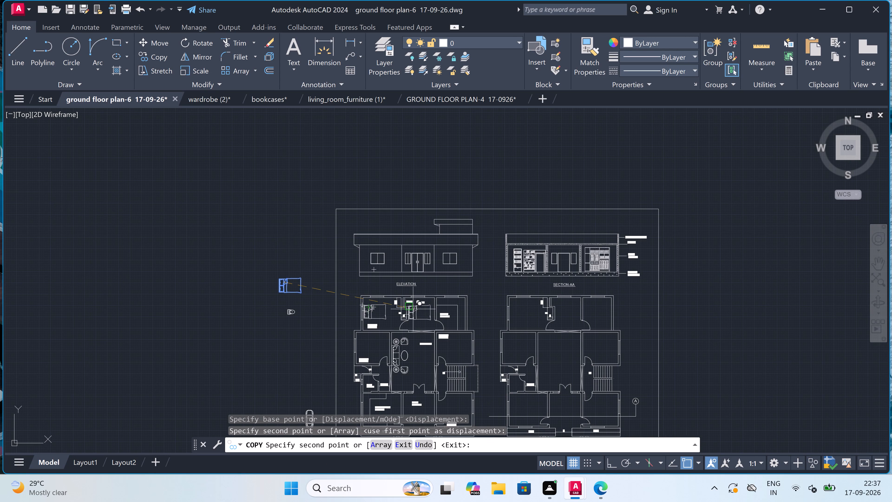
pyautogui.scroll(3, 424, 311)
pyautogui.scroll(-3, 391, 307)
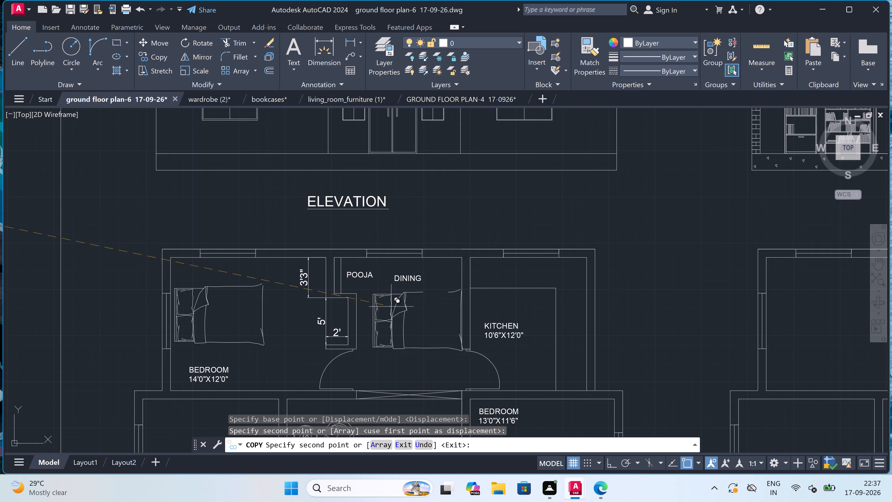
pyautogui.scroll(-2, 391, 307)
pyautogui.scroll(3, 378, 334)
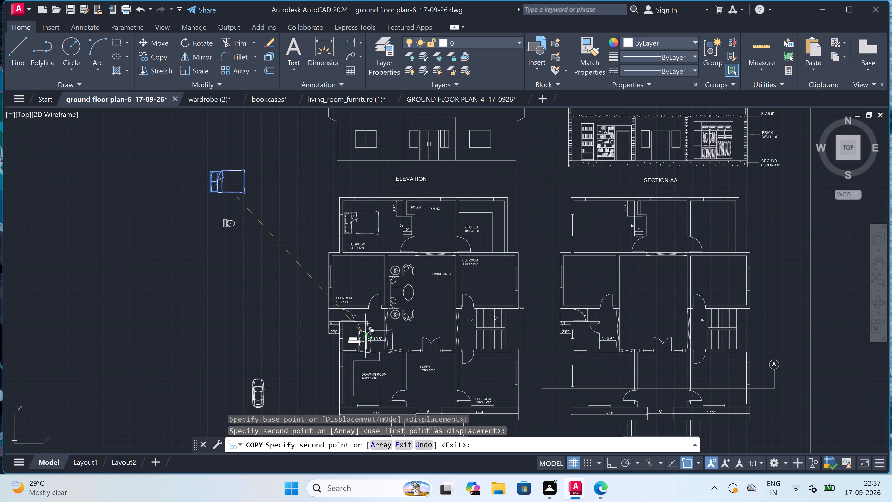
pyautogui.scroll(3, 332, 265)
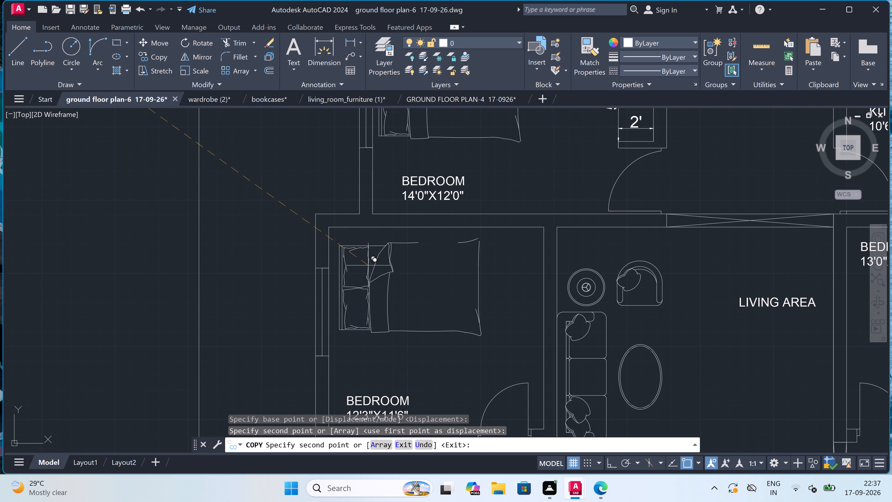
pyautogui.click(366, 274)
pyautogui.scroll(-7, 367, 274)
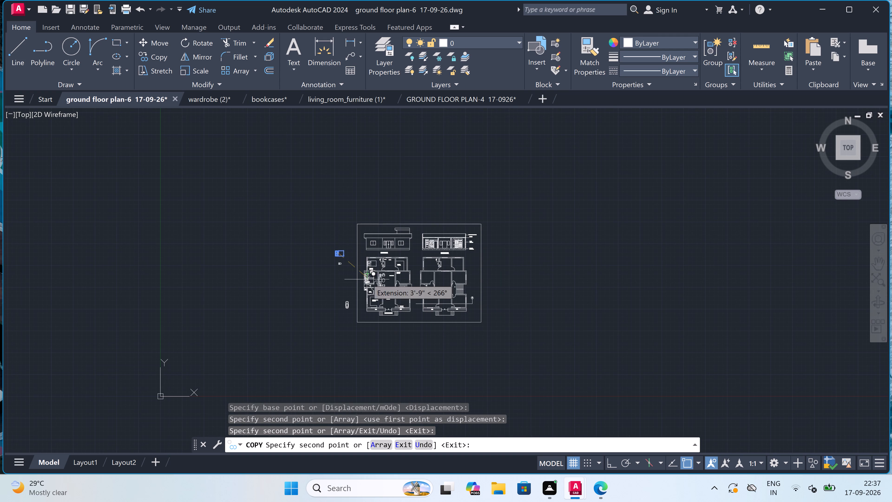
pyautogui.scroll(4, 407, 307)
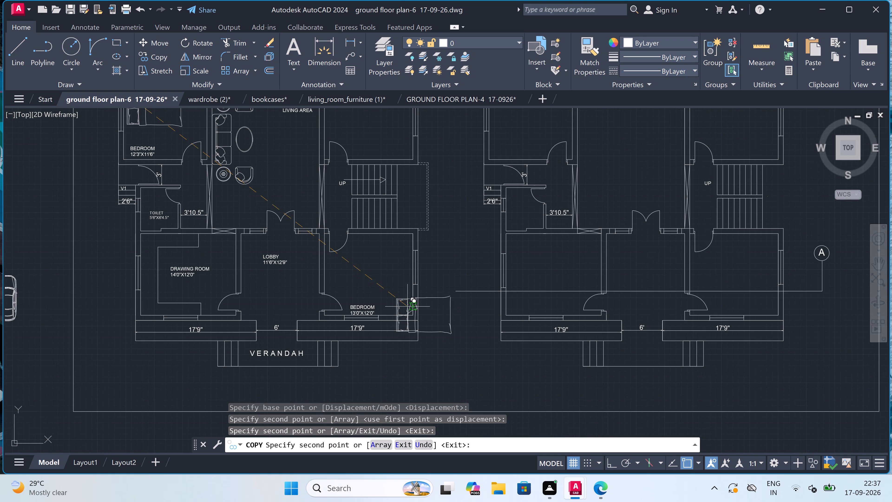
pyautogui.scroll(-2, 405, 306)
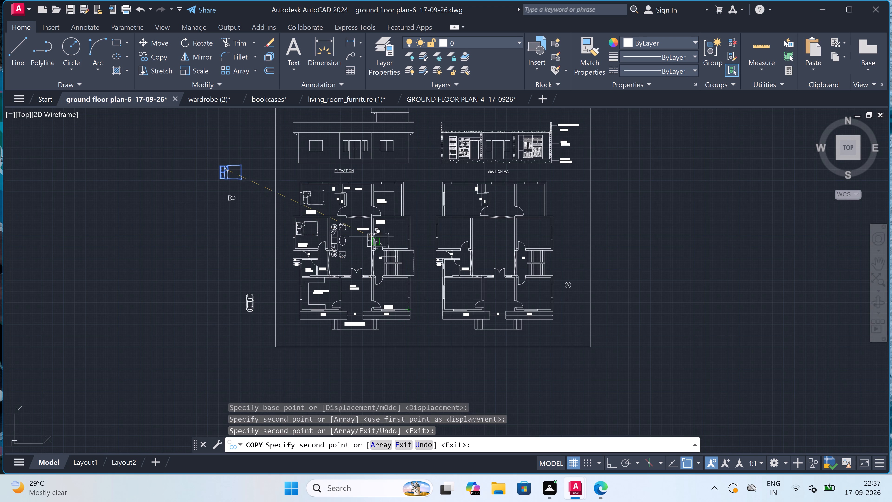
pyautogui.scroll(2, 386, 253)
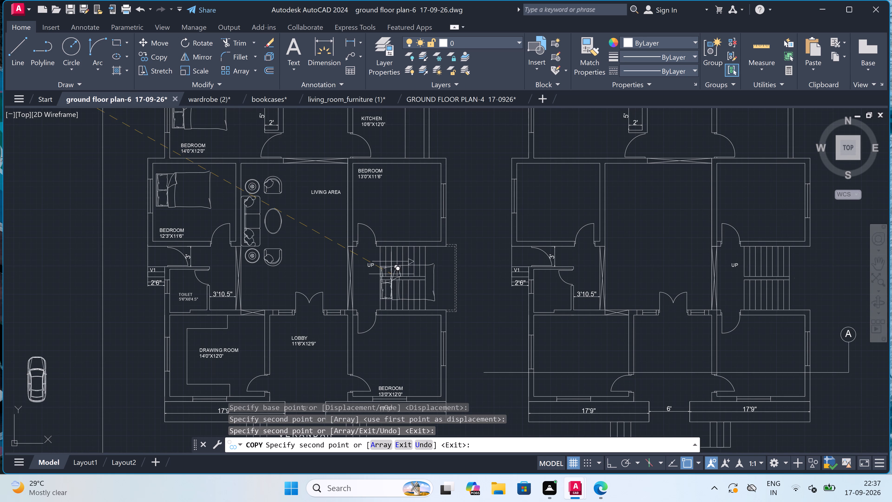
pyautogui.scroll(-1, 321, 279)
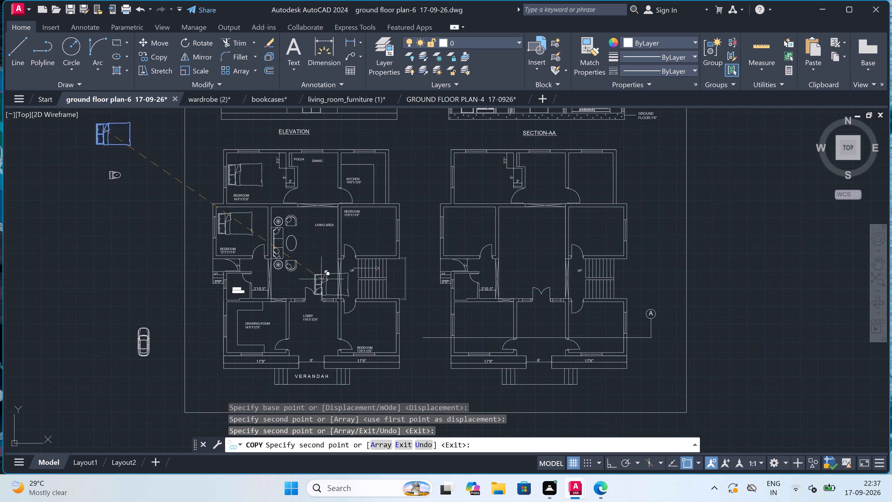
pyautogui.scroll(-1, 321, 279)
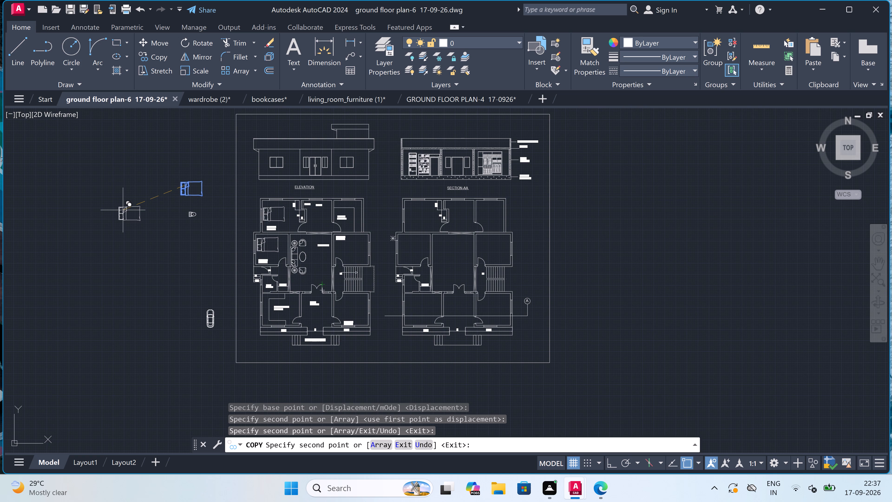
pyautogui.press('Escape')
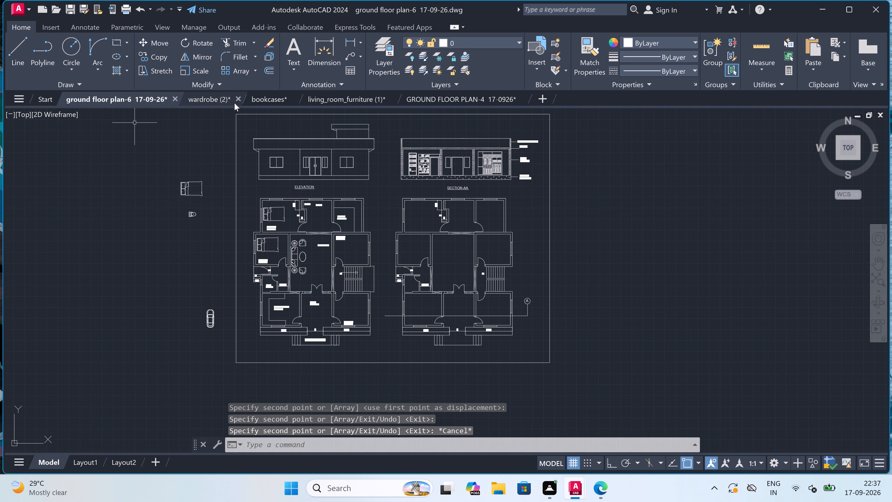
# Rotate the spare bed outside the sheet border by 180° so its headboard faces the plan.
pyautogui.scroll(1, 175, 184)
pyautogui.scroll(2, 215, 173)
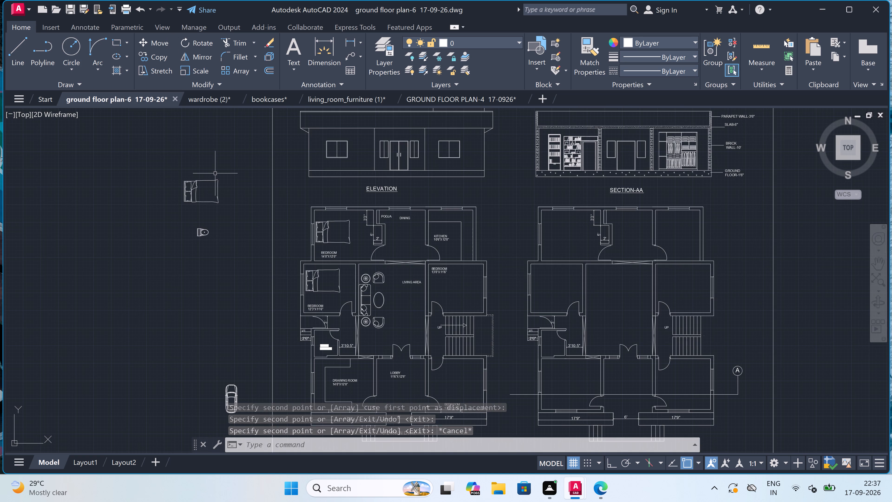
pyautogui.moveTo(256, 173); pyautogui.dragTo(253, 177)
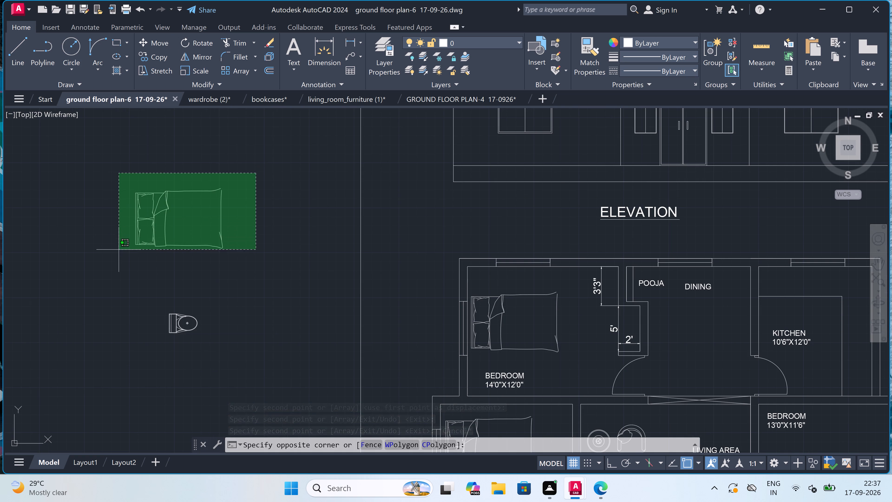
pyautogui.click(120, 257)
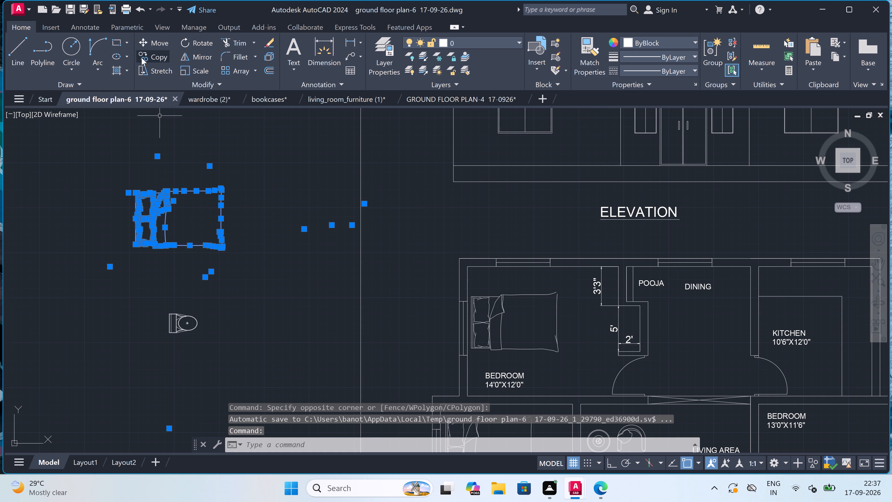
pyautogui.click(190, 40)
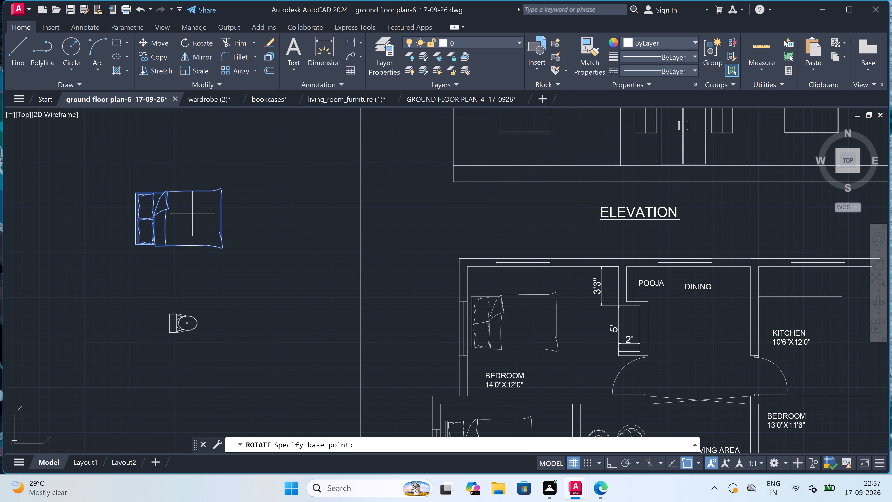
pyautogui.click(192, 214)
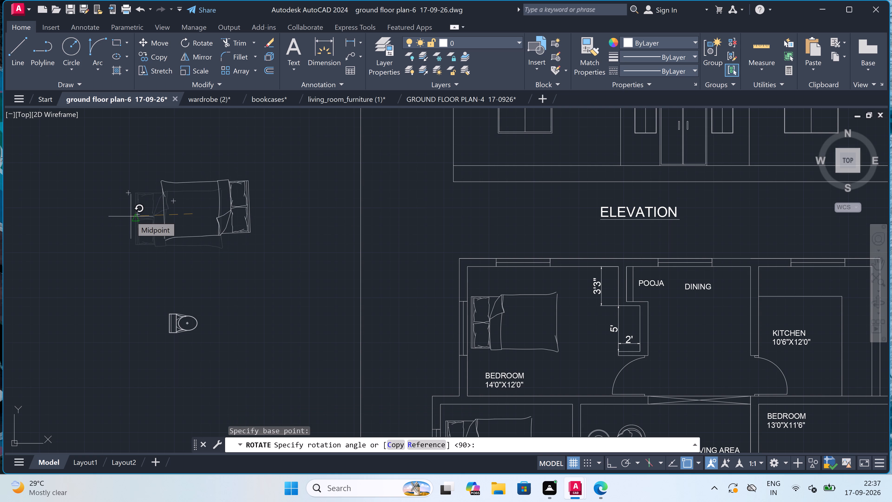
pyautogui.press('F8')
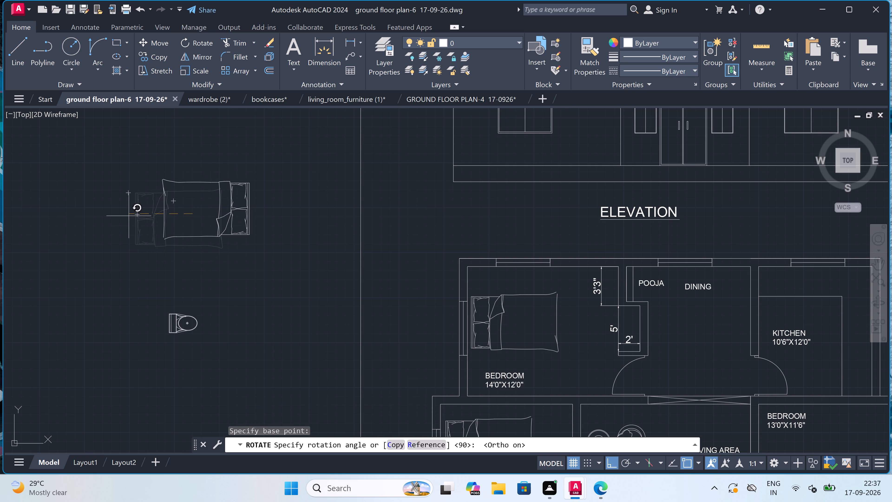
pyautogui.click(129, 215)
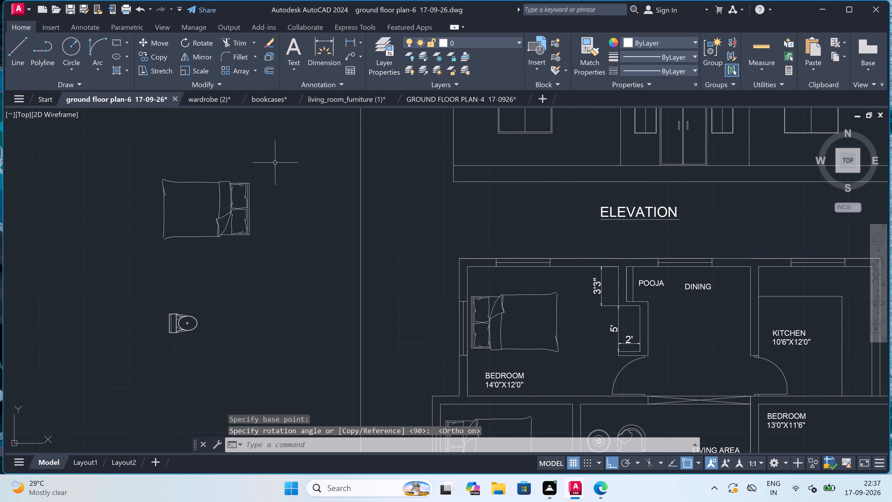
# Copy the rotated bed into the 13'0"X11'6" bedroom beside the living area, with its headboard near the outer window wall.
pyautogui.moveTo(277, 162); pyautogui.dragTo(275, 167)
pyautogui.click(101, 247)
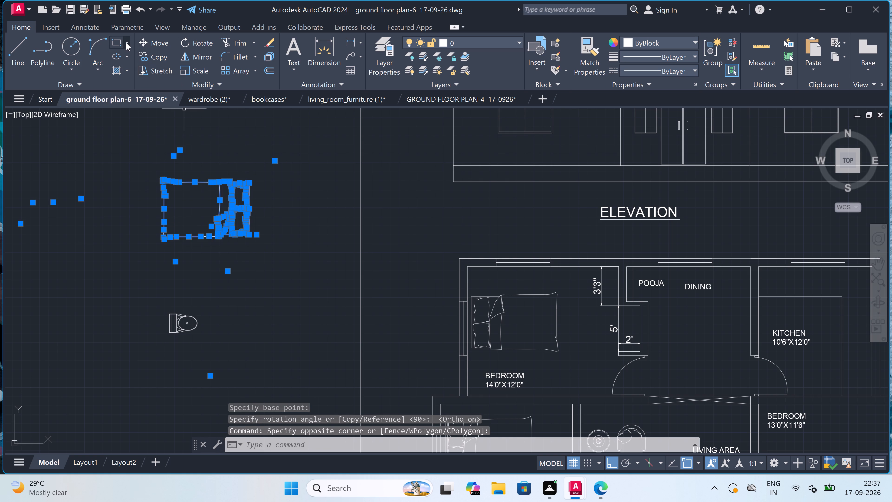
pyautogui.click(155, 52)
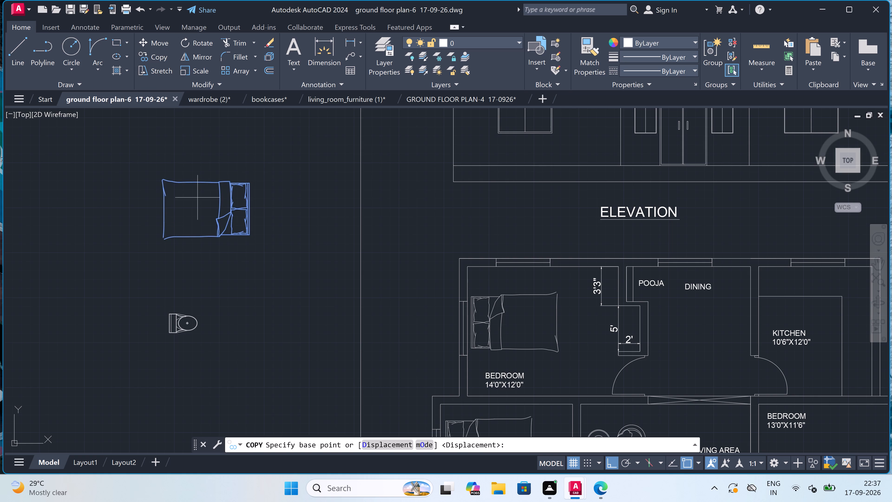
pyautogui.moveTo(197, 202); pyautogui.dragTo(209, 203)
pyautogui.scroll(-3, 274, 203)
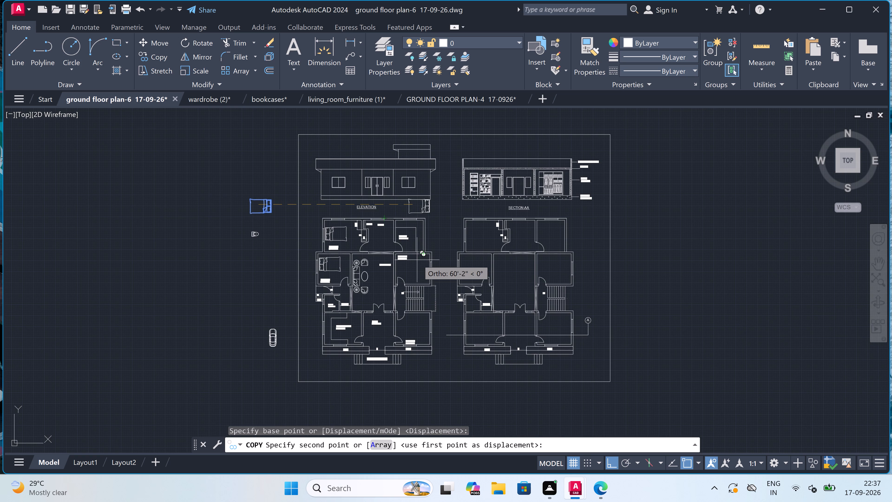
pyautogui.press('F8')
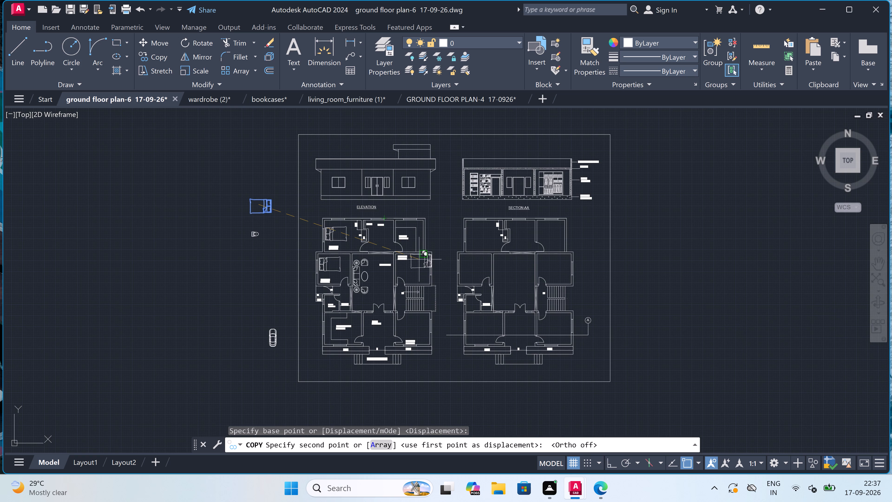
pyautogui.scroll(3, 419, 259)
pyautogui.scroll(1, 400, 300)
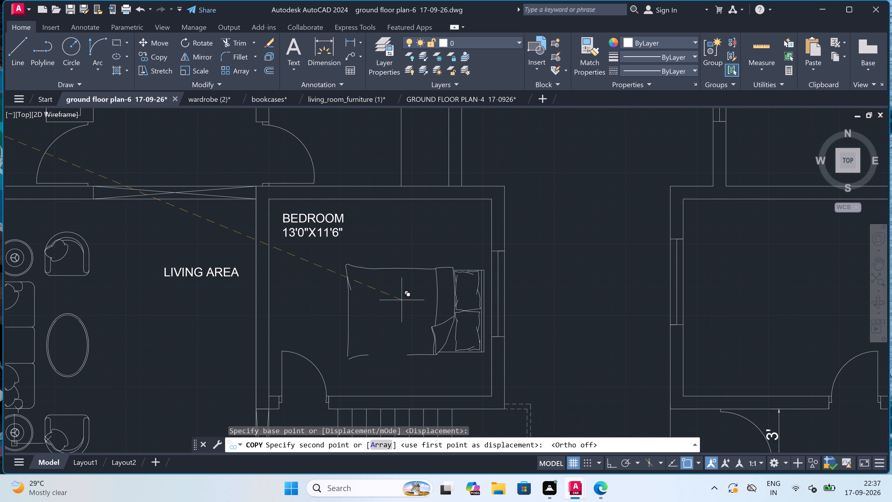
pyautogui.click(408, 281)
# Place another copy of the rotated bed in the bedroom beside the lobby, headboard near the outer window wall, and end the Copy command.
pyautogui.scroll(-5, 406, 267)
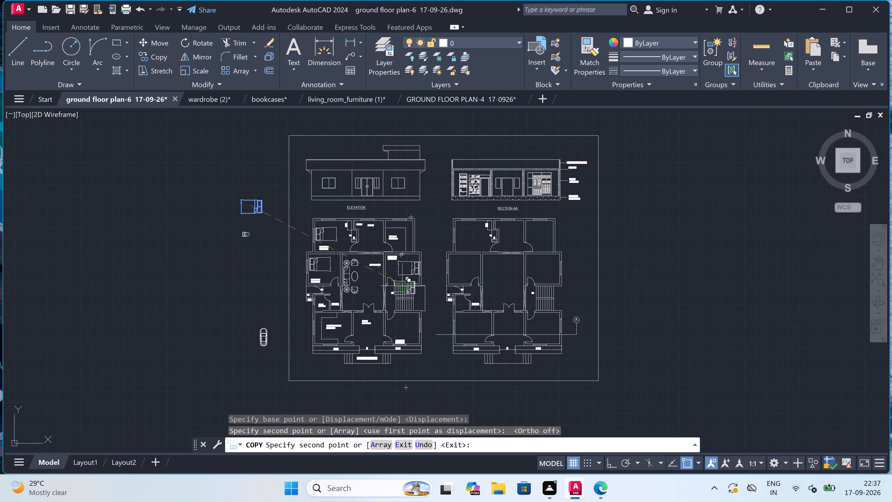
pyautogui.scroll(4, 400, 317)
pyautogui.scroll(-3, 403, 324)
pyautogui.scroll(4, 401, 333)
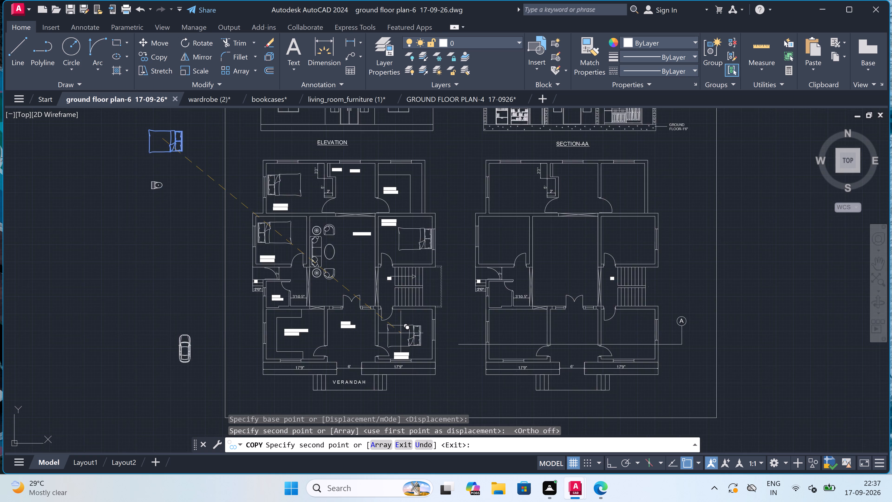
pyautogui.scroll(1, 401, 333)
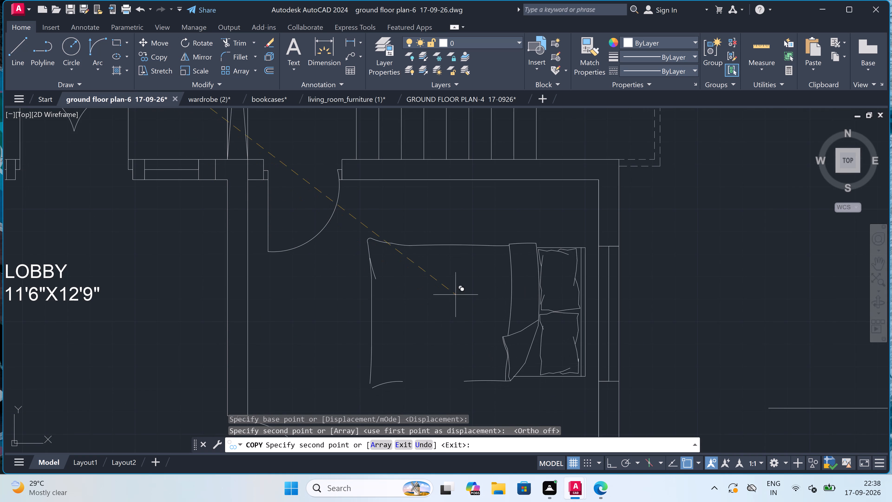
pyautogui.click(465, 289)
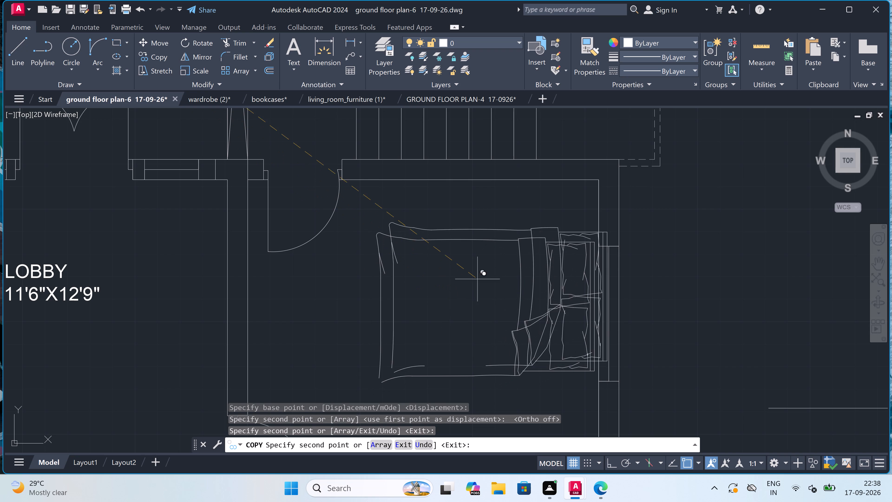
pyautogui.press('Escape')
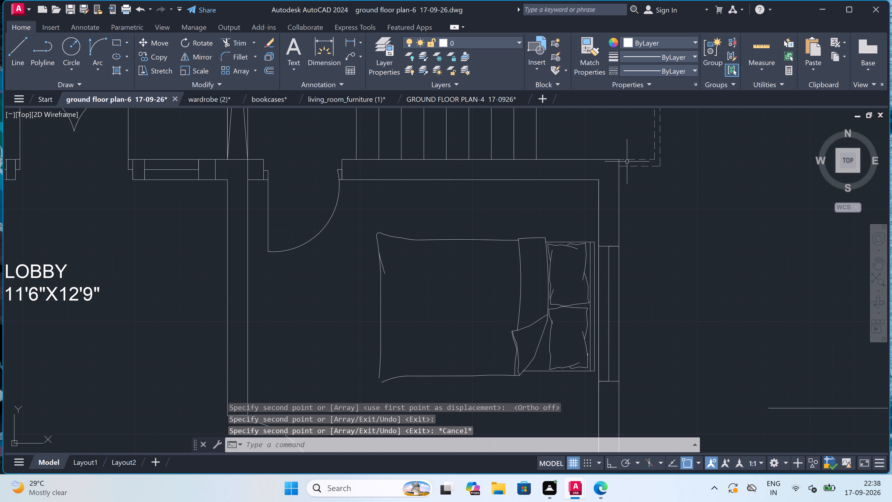
# Delete the pasted car from the empty area outside the sheet border.
pyautogui.scroll(-4, 643, 150)
pyautogui.scroll(-6, 605, 188)
pyautogui.scroll(2, 609, 150)
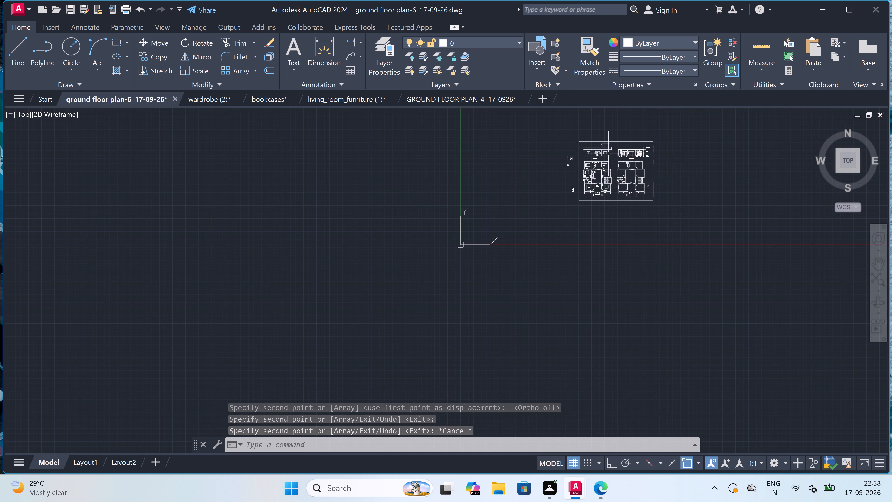
pyautogui.scroll(2, 609, 150)
pyautogui.scroll(-3, 607, 155)
pyautogui.scroll(3, 595, 249)
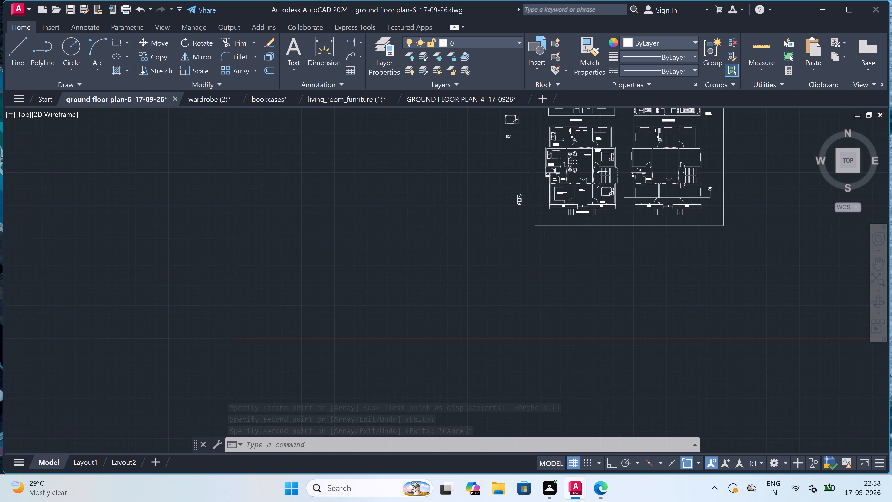
pyautogui.scroll(-3, 586, 202)
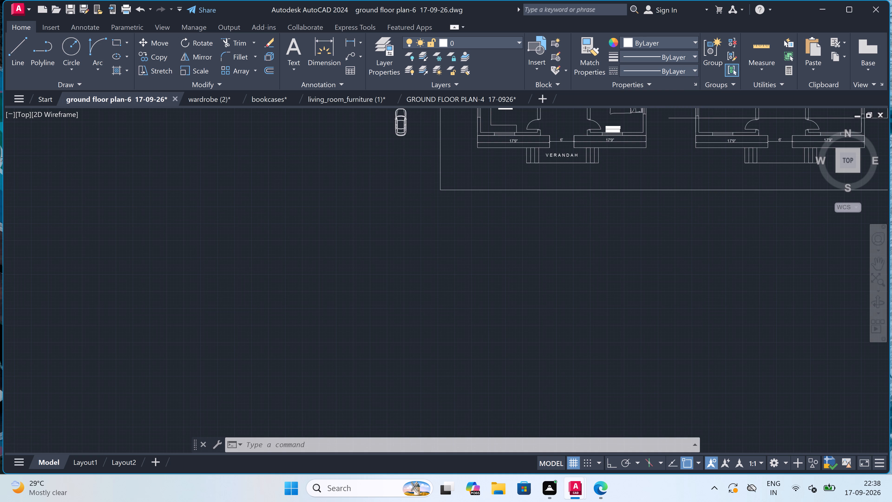
pyautogui.scroll(3, 590, 181)
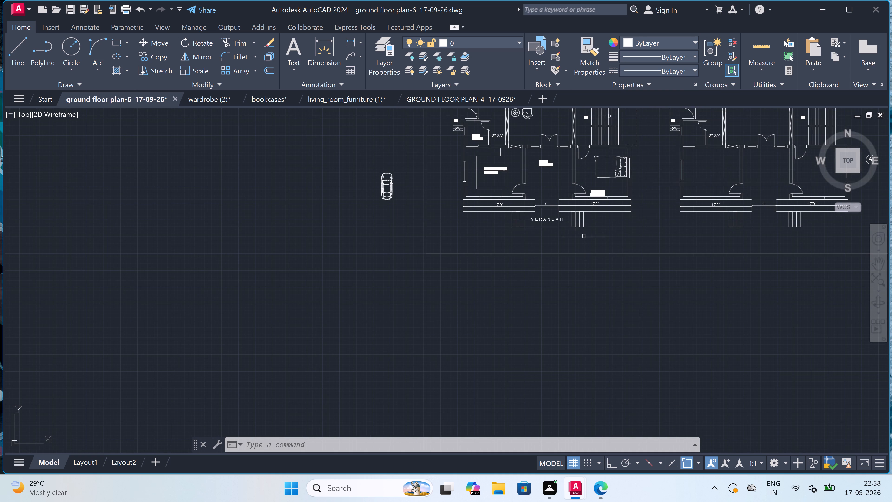
pyautogui.scroll(2, 404, 157)
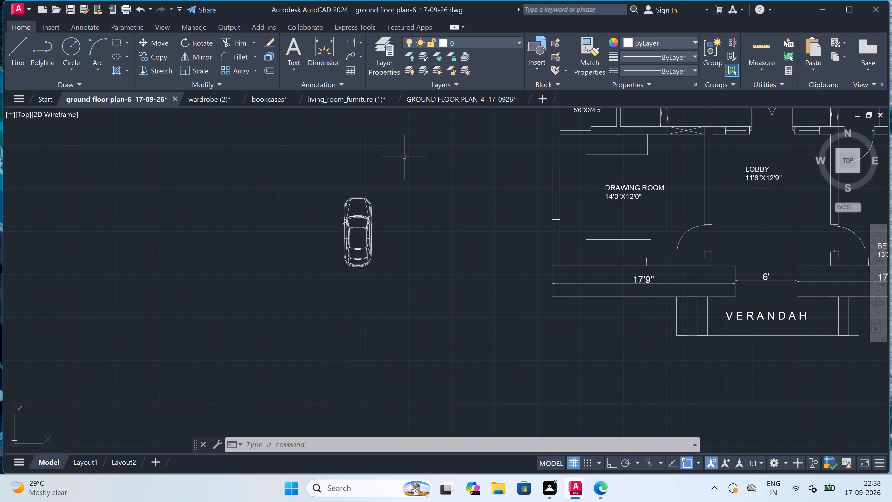
pyautogui.moveTo(404, 157); pyautogui.dragTo(384, 192)
pyautogui.click(266, 307)
pyautogui.press('Delete')
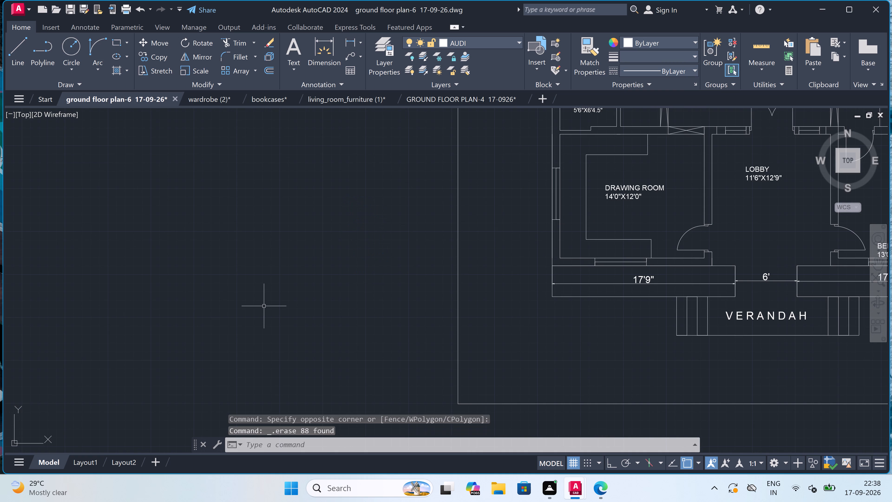
# Copy the pasted WC into the 5'6"X6'4.5" toilet, with its tank against the outer window wall.
pyautogui.scroll(-4, 265, 307)
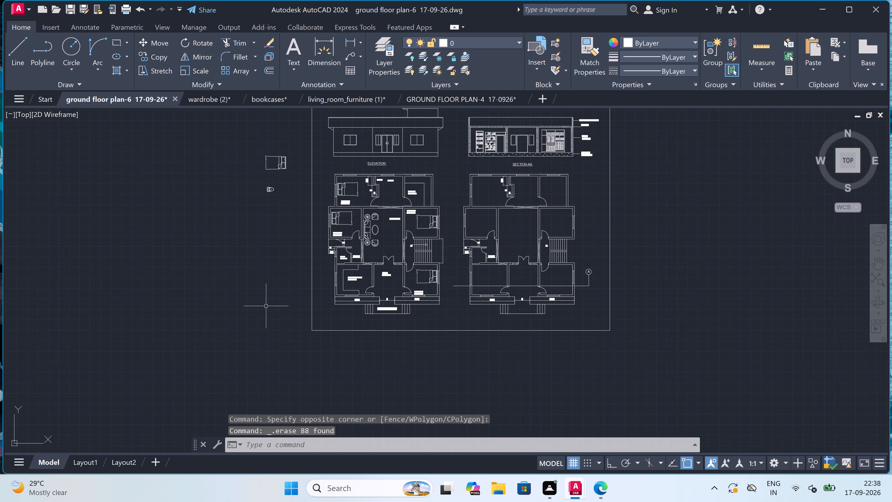
pyautogui.scroll(1, 268, 207)
pyautogui.scroll(2, 274, 257)
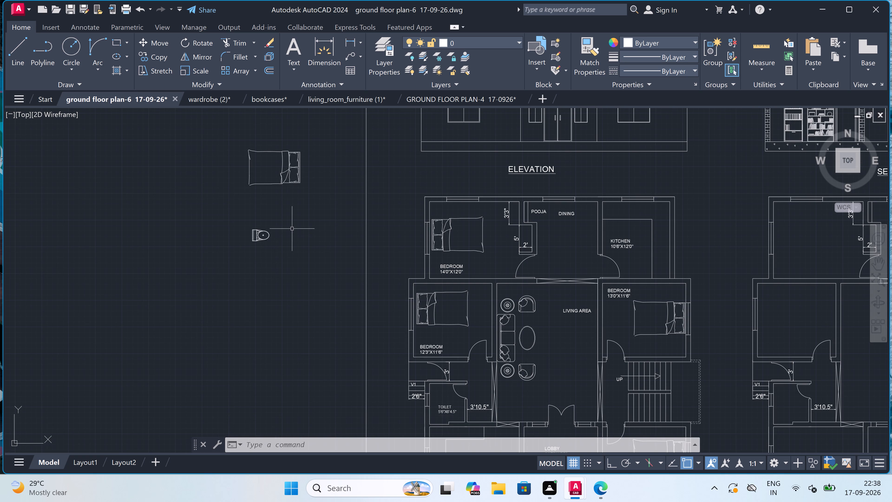
pyautogui.click(292, 225)
pyautogui.click(193, 253)
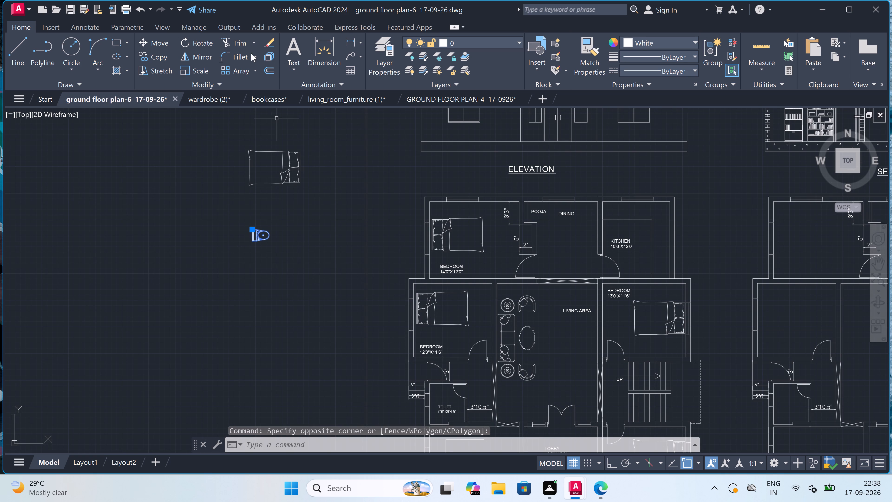
pyautogui.click(149, 56)
pyautogui.scroll(2, 237, 225)
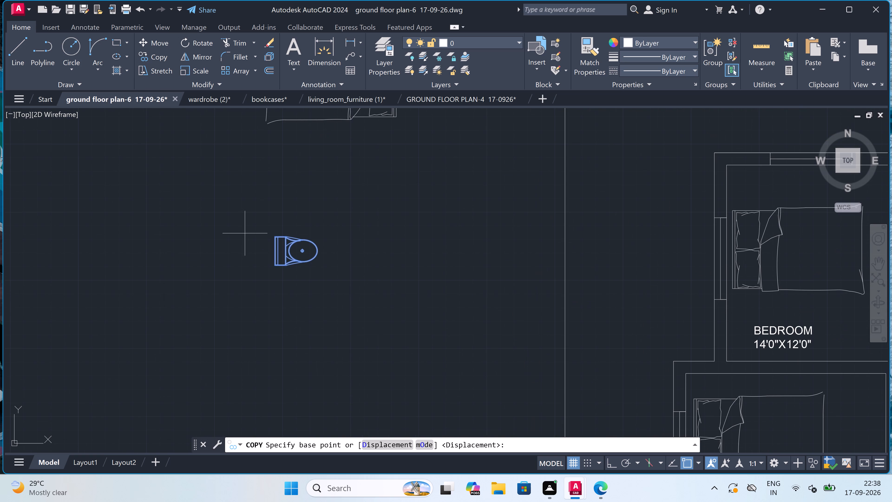
pyautogui.scroll(2, 275, 260)
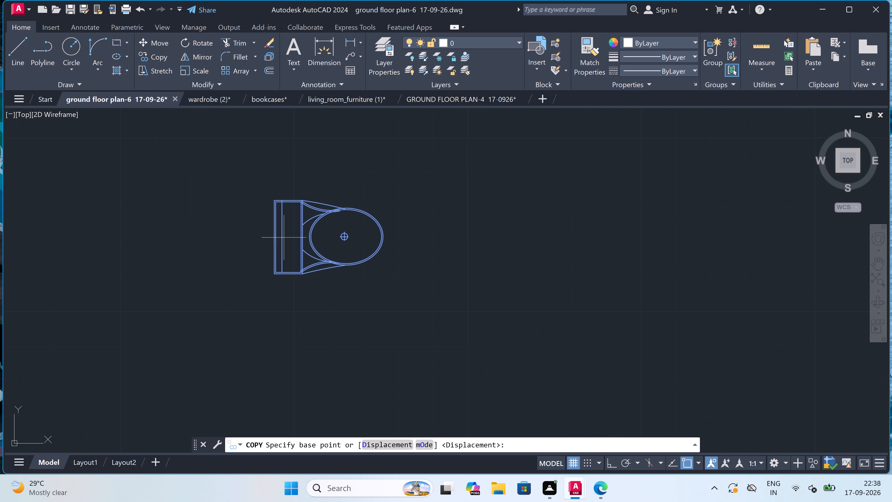
pyautogui.moveTo(276, 238); pyautogui.dragTo(263, 242)
pyautogui.scroll(-5, 194, 252)
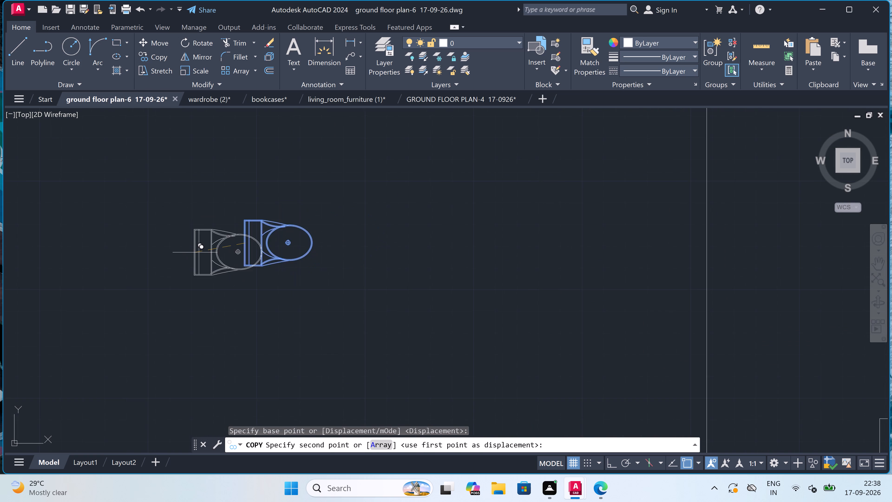
pyautogui.scroll(-2, 260, 255)
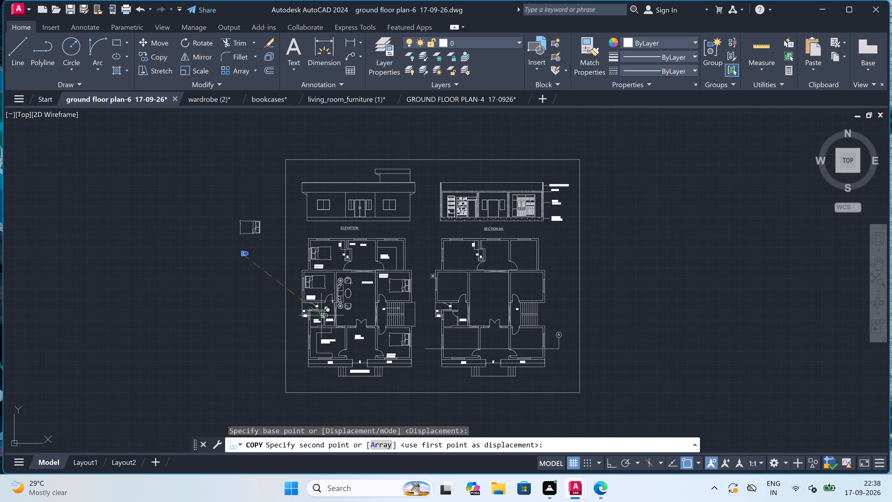
pyautogui.scroll(3, 326, 324)
pyautogui.scroll(3, 270, 284)
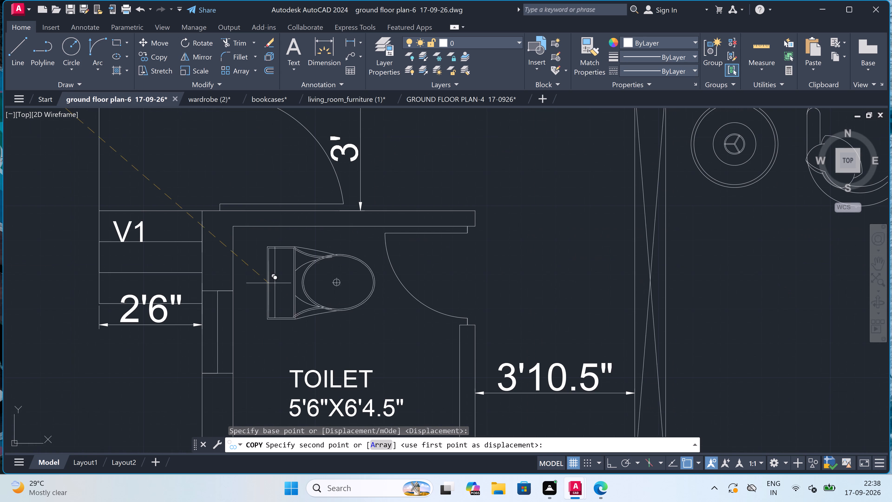
pyautogui.click(237, 318)
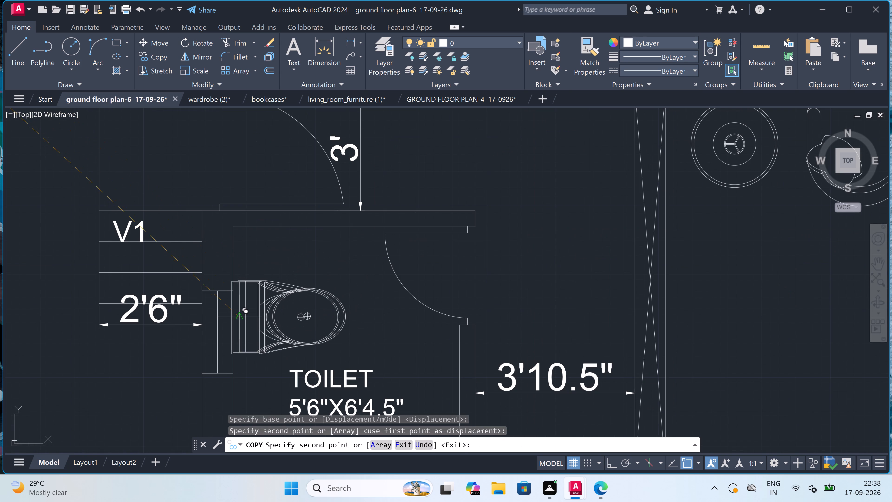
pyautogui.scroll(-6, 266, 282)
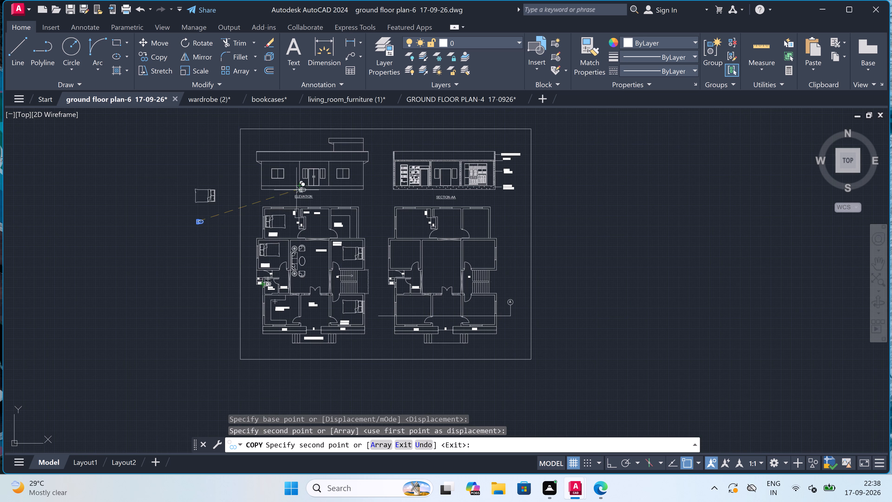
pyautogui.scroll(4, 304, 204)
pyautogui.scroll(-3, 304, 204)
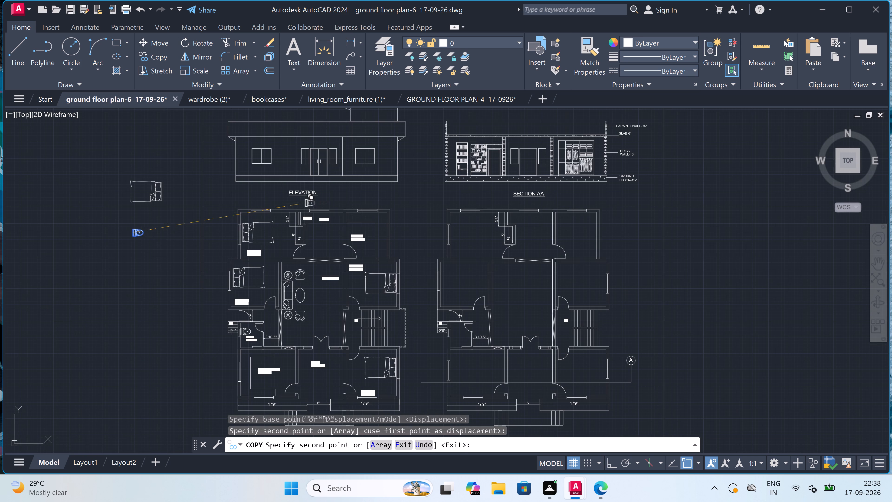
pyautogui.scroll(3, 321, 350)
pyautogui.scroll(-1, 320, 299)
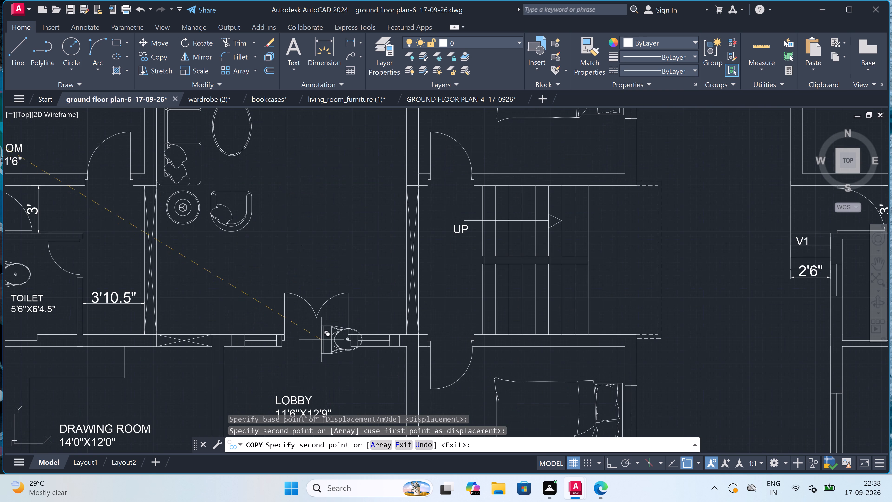
# Delete the leftover bed and WC source copies from the empty area outside the sheet border.
pyautogui.scroll(-1, 320, 299)
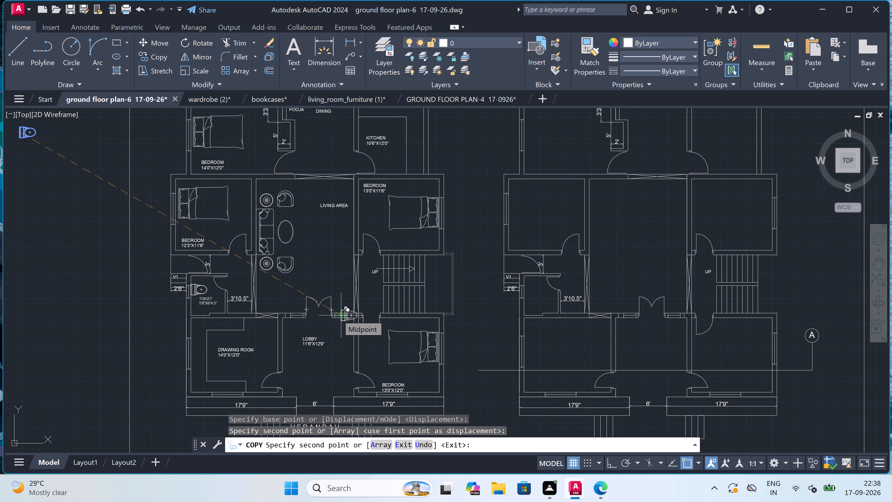
pyautogui.scroll(-4, 322, 308)
pyautogui.scroll(3, 174, 261)
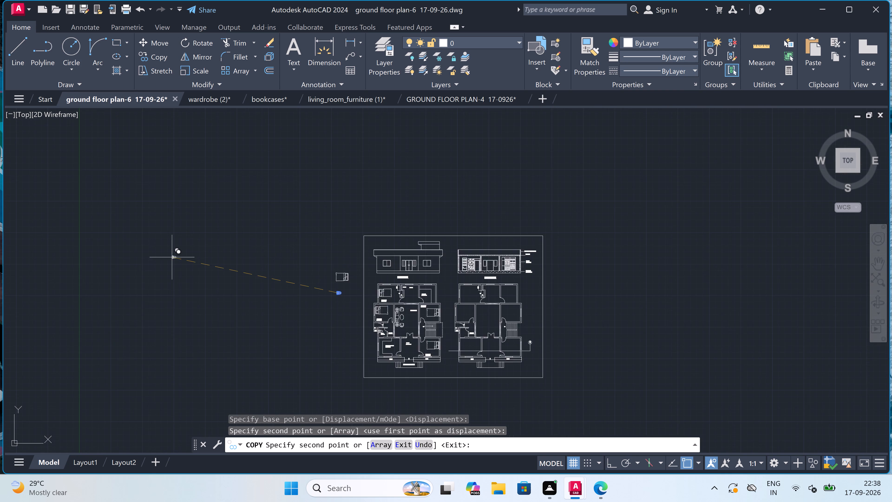
pyautogui.press('Escape')
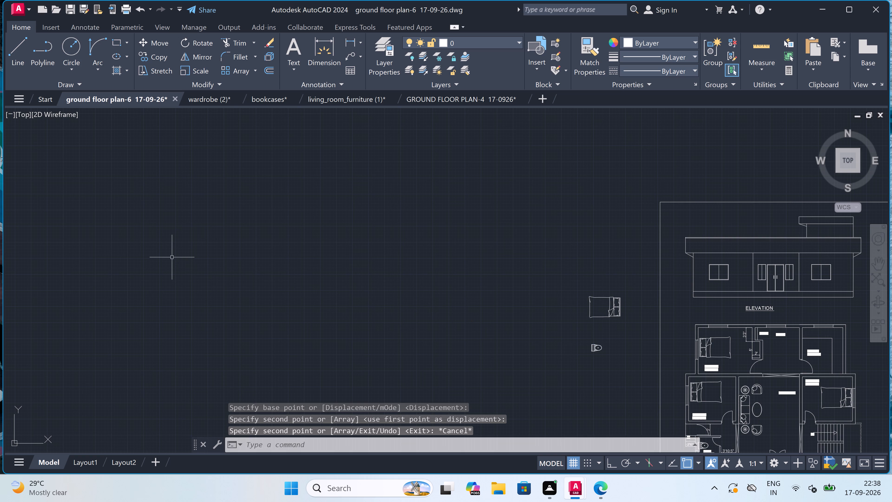
pyautogui.scroll(-2, 177, 258)
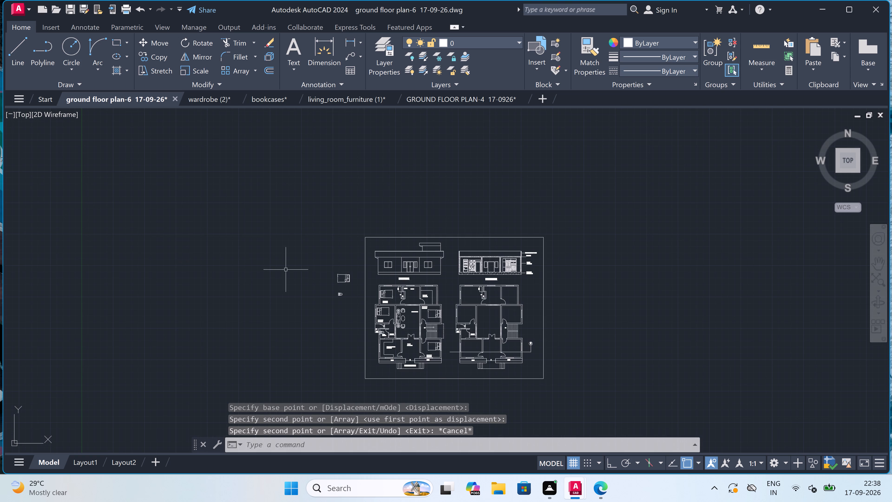
pyautogui.scroll(1, 292, 276)
pyautogui.scroll(-2, 312, 265)
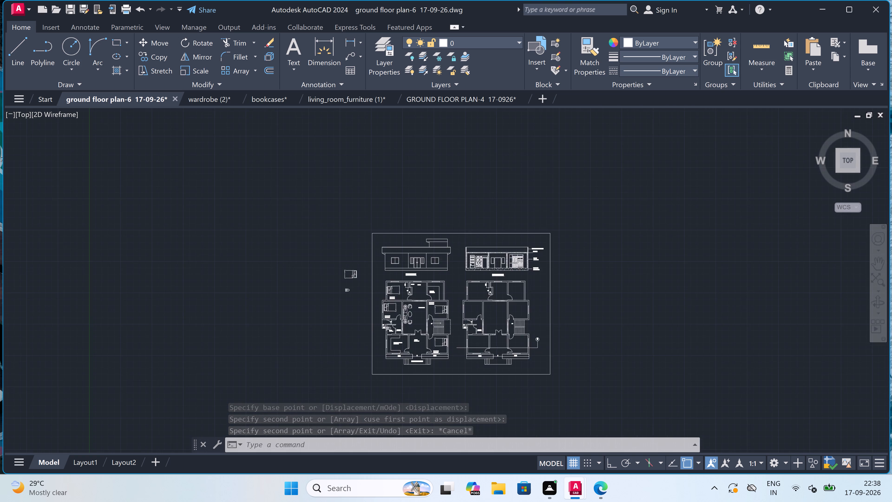
pyautogui.scroll(3, 339, 292)
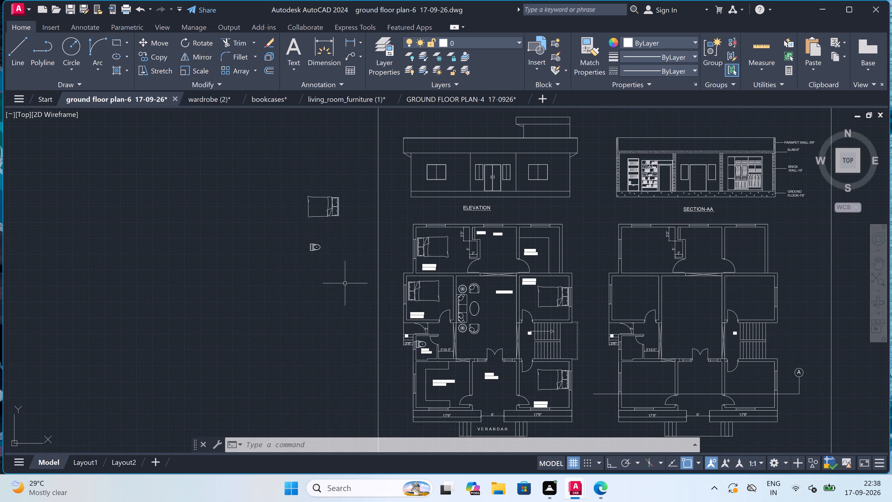
pyautogui.click(352, 183)
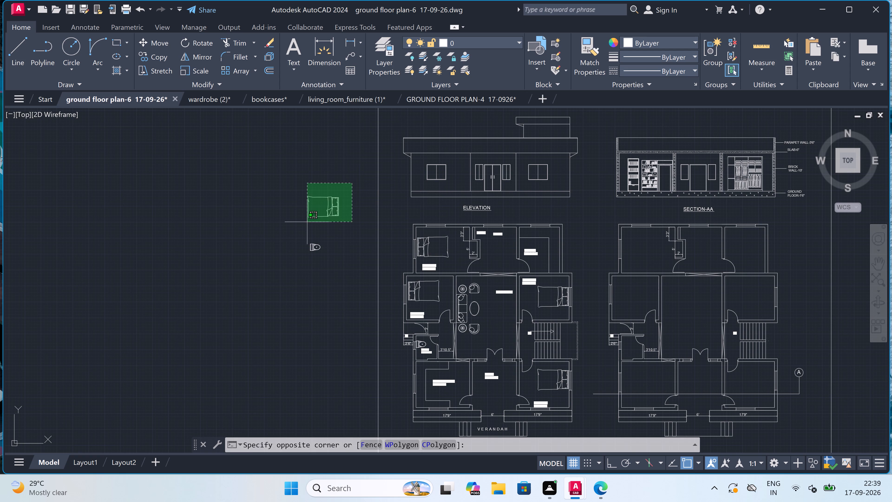
pyautogui.click(174, 335)
pyautogui.press('Delete')
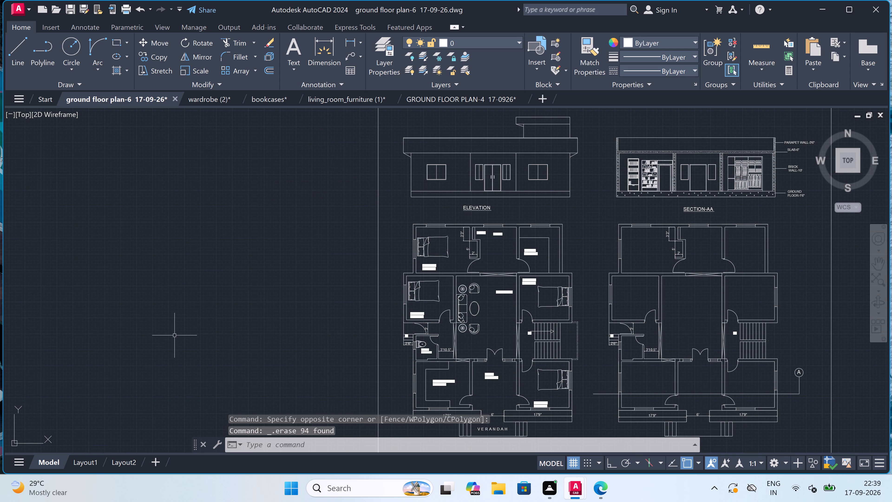
# Open the recent drawing dining_tables.dwg.
pyautogui.click(16, 6)
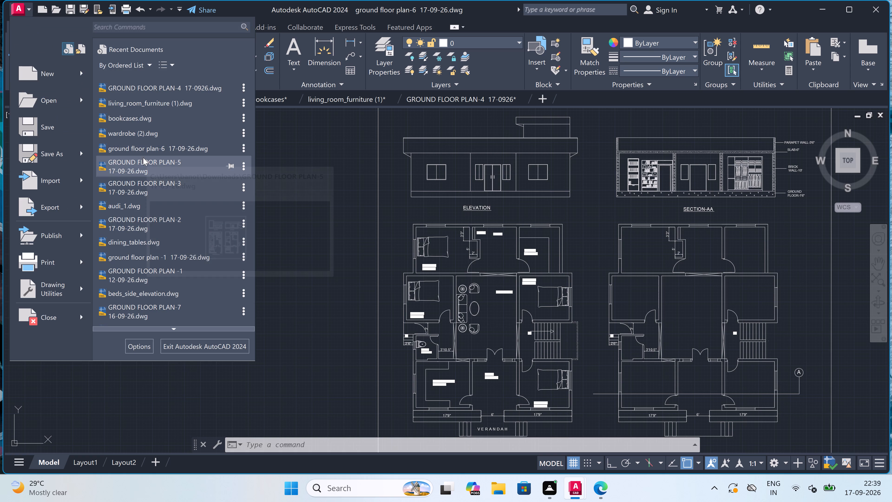
pyautogui.doubleClick(127, 241)
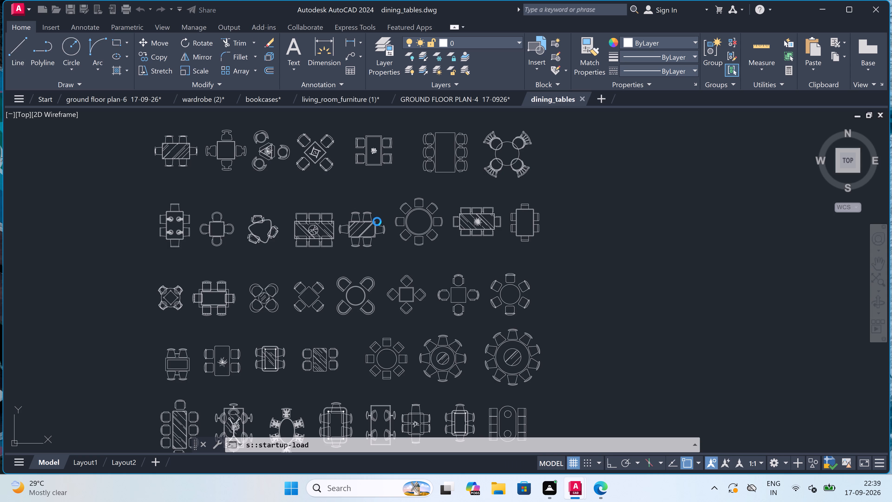
# Copy the six-chair rectangular dining table with the diagonally hatched top, beside the round eight-chair table, to the clipboard.
pyautogui.scroll(1, 376, 207)
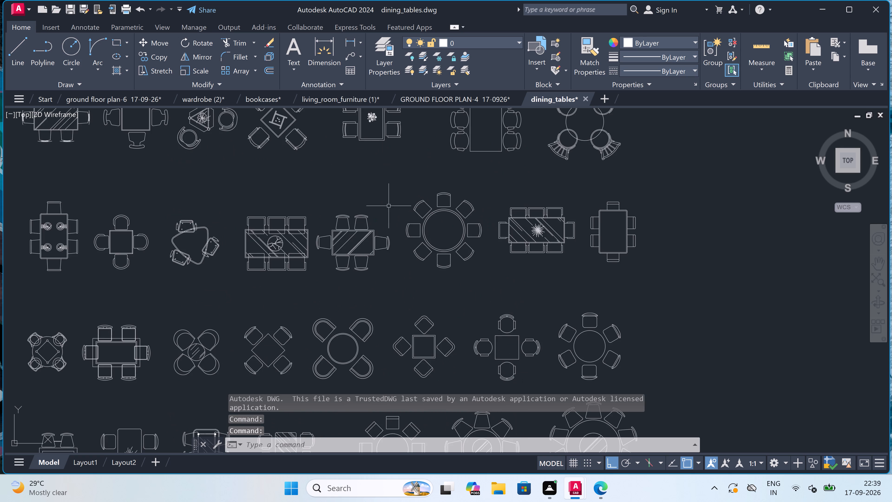
pyautogui.scroll(2, 389, 206)
pyautogui.moveTo(392, 208); pyautogui.dragTo(393, 217)
pyautogui.scroll(-2, 220, 376)
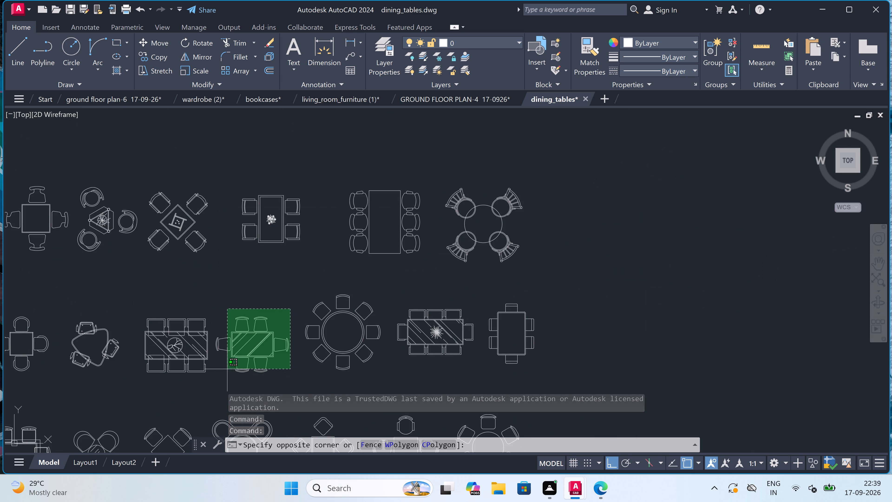
pyautogui.scroll(2, 217, 377)
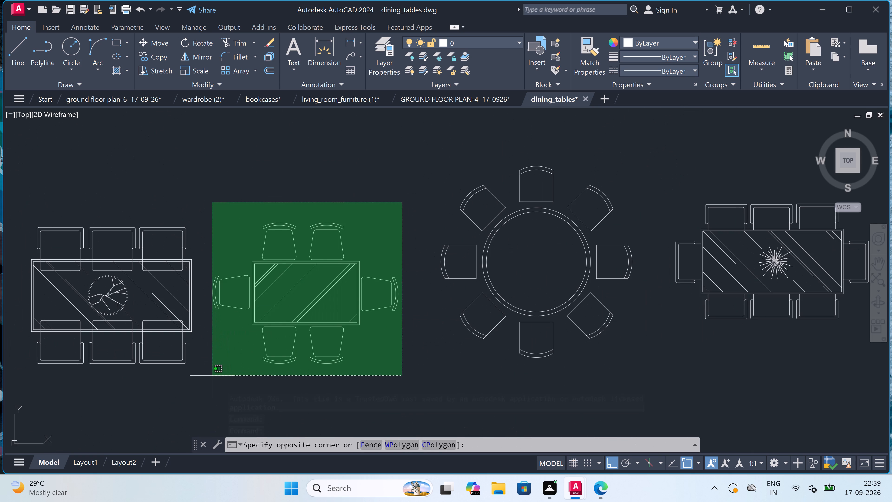
pyautogui.click(212, 376)
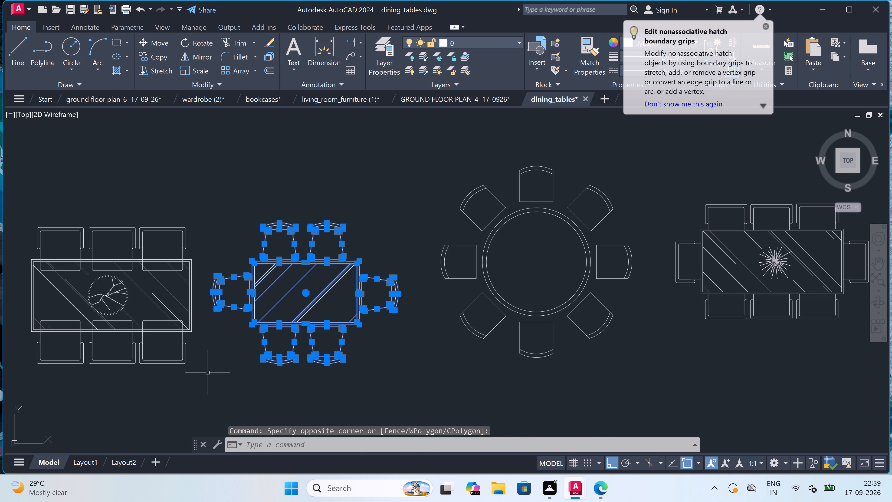
pyautogui.hotkey('ctrl', 'c')
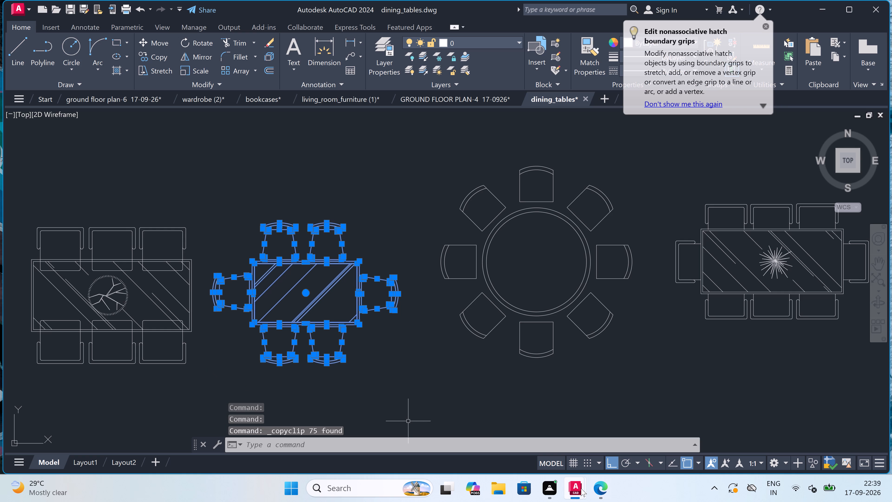
# Paste the six-chair dining table into the ground floor plan-6 drawing, in the empty area beside the sheet border near SECTION-AA.
pyautogui.click(284, 420)
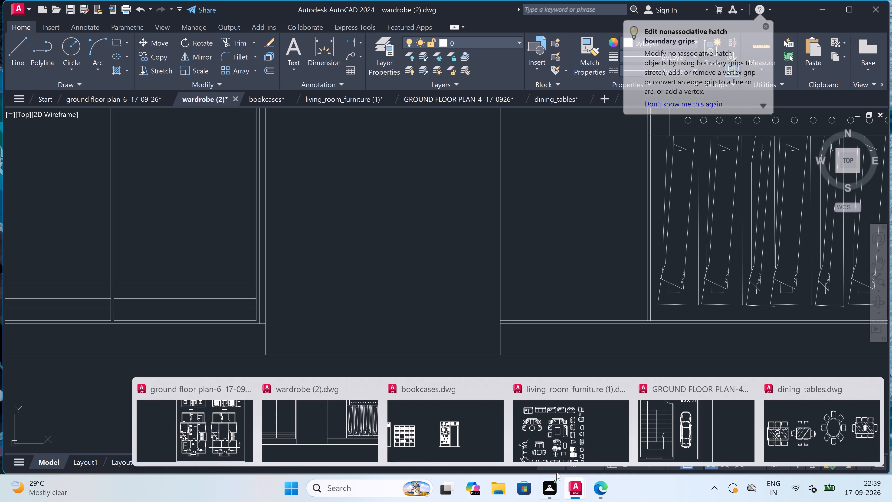
pyautogui.click(219, 420)
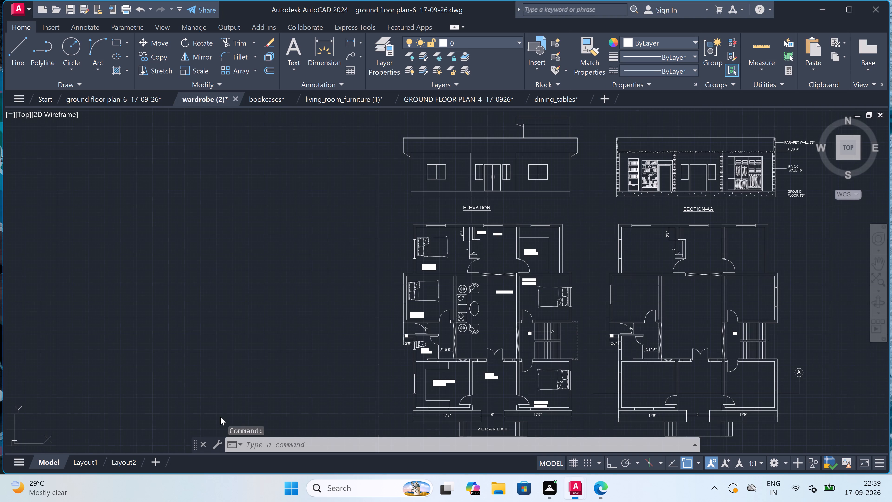
pyautogui.hotkey('ctrl', 'v')
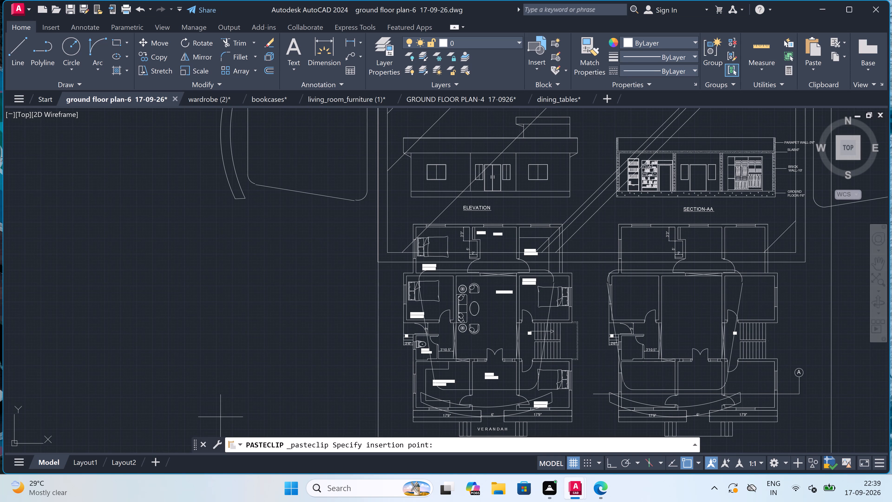
pyautogui.scroll(-7, 224, 383)
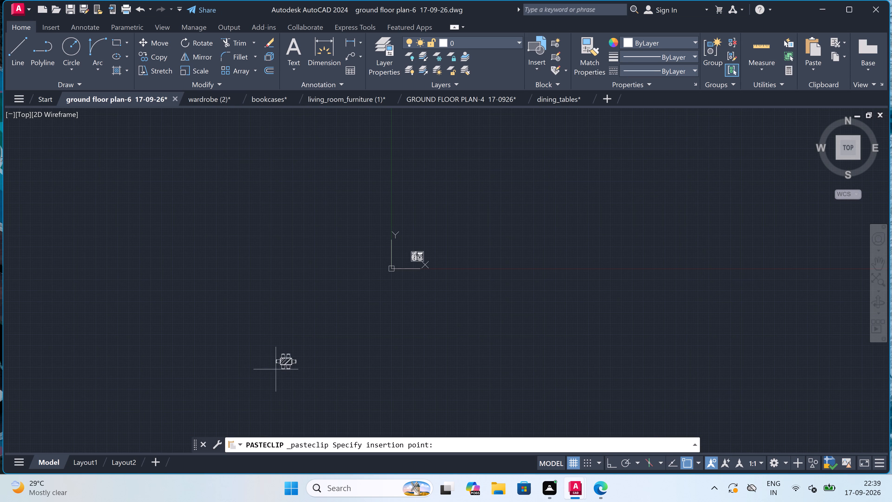
pyautogui.scroll(3, 433, 266)
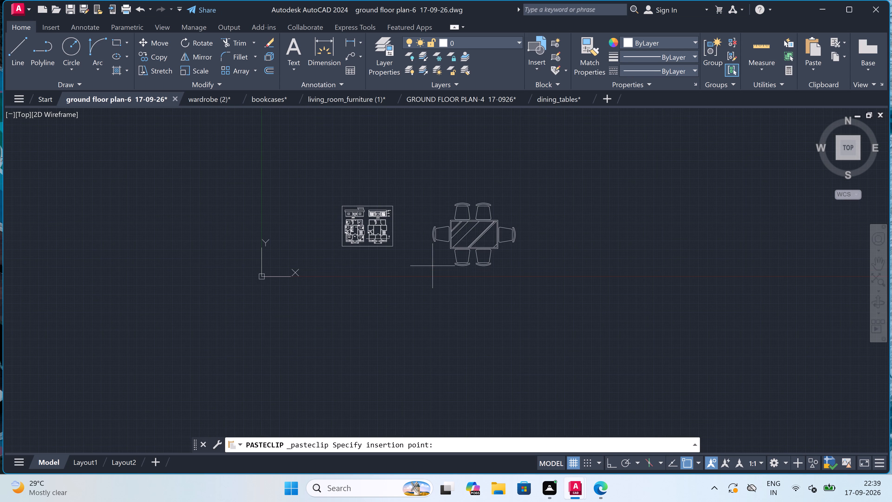
pyautogui.scroll(4, 394, 236)
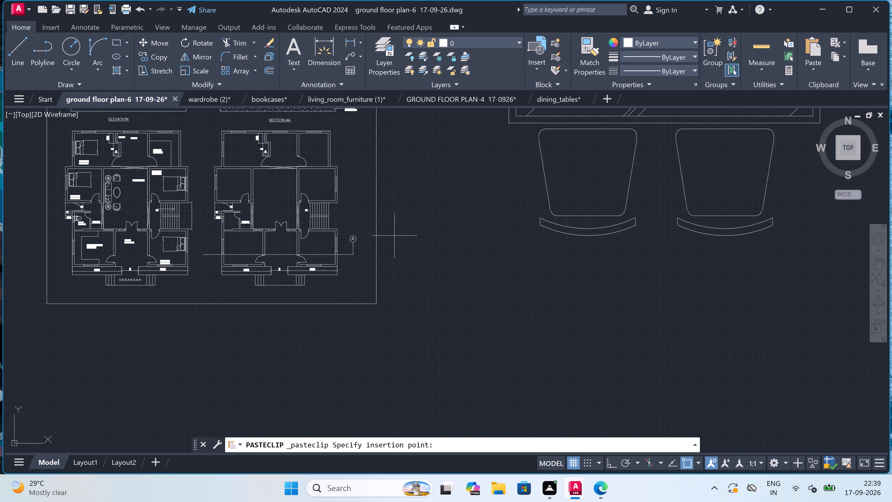
pyautogui.scroll(-2, 394, 236)
pyautogui.scroll(-1, 423, 270)
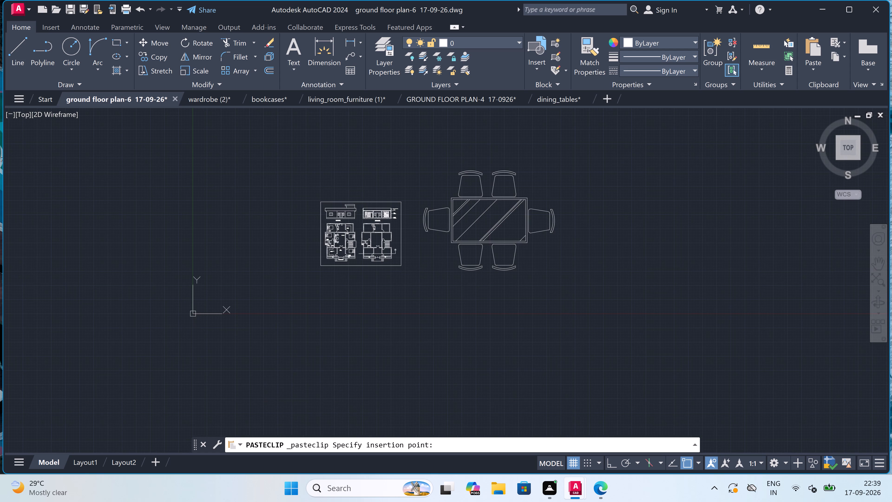
pyautogui.click(423, 271)
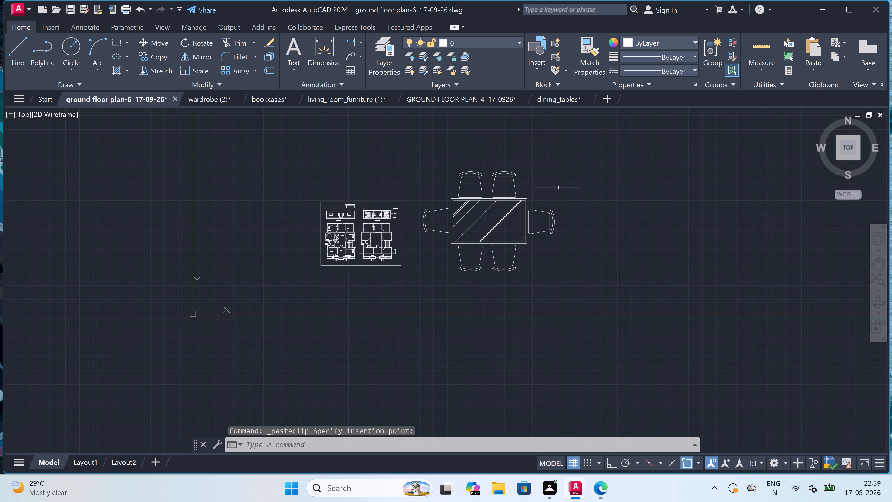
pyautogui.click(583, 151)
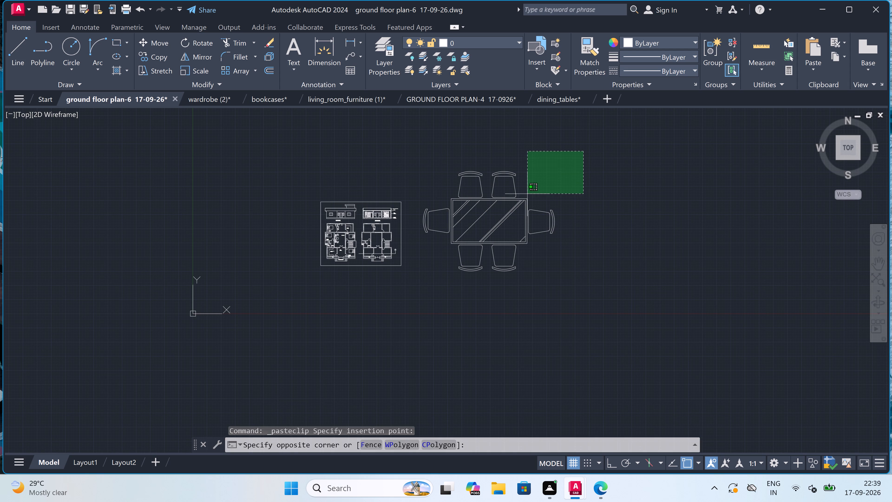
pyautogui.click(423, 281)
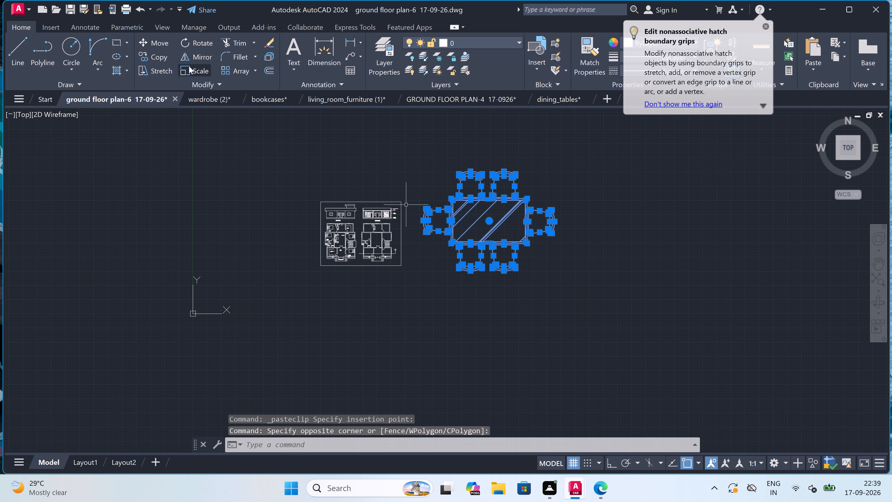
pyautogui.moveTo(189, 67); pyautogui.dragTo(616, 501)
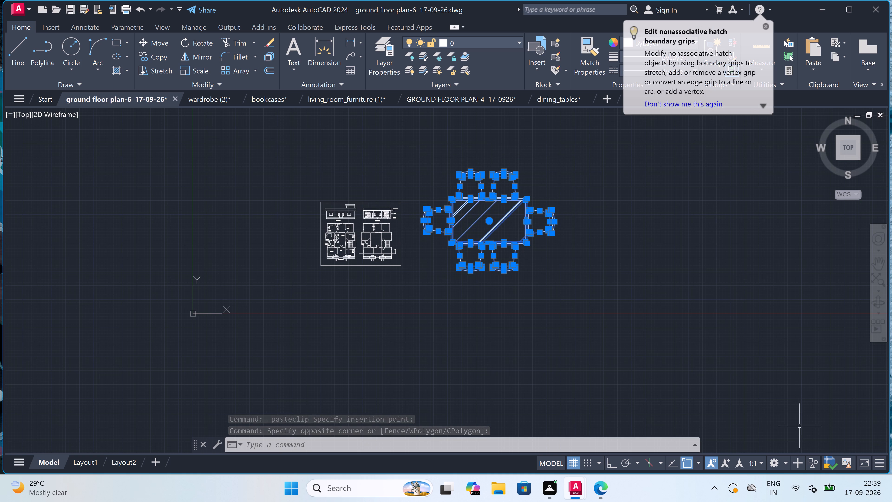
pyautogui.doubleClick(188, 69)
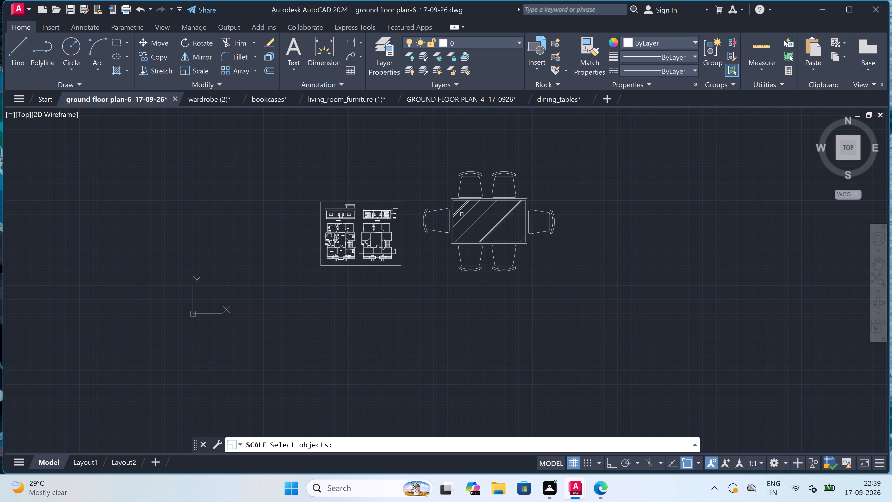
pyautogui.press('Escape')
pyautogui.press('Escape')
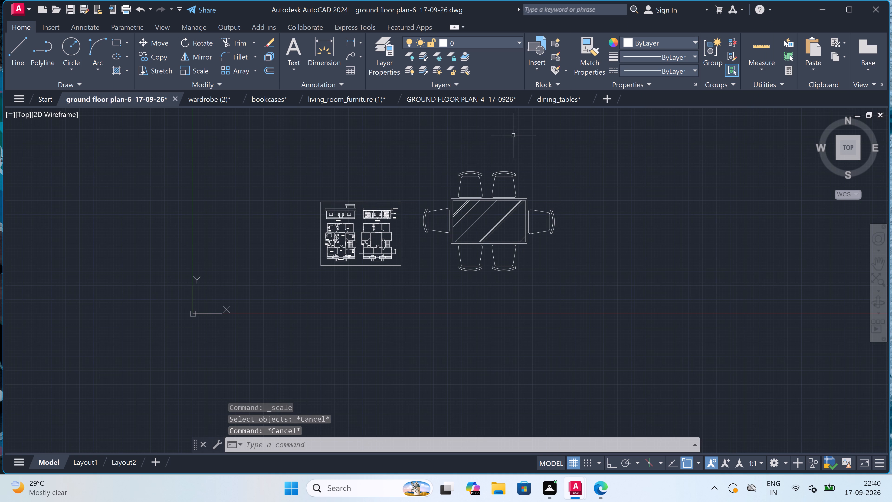
# Scale the pasted dining table set down freehand to a room-sized fraction of the plan, using a base point on the set.
pyautogui.click(581, 162)
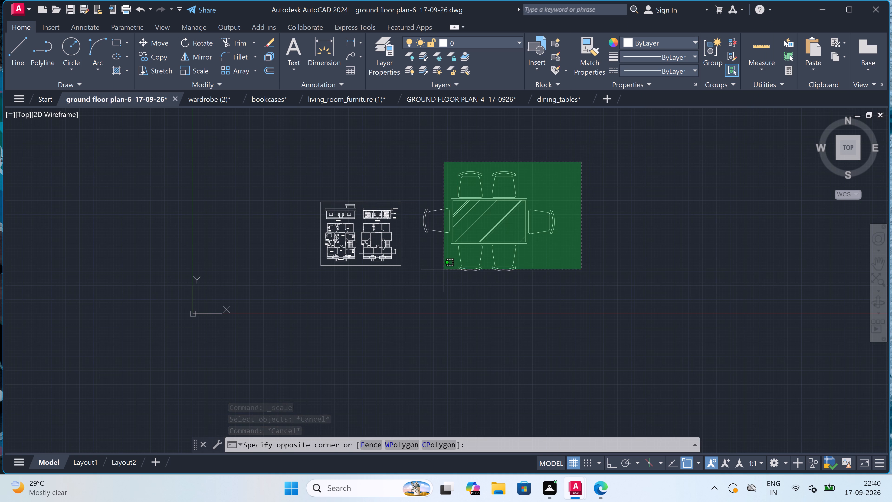
pyautogui.click(410, 291)
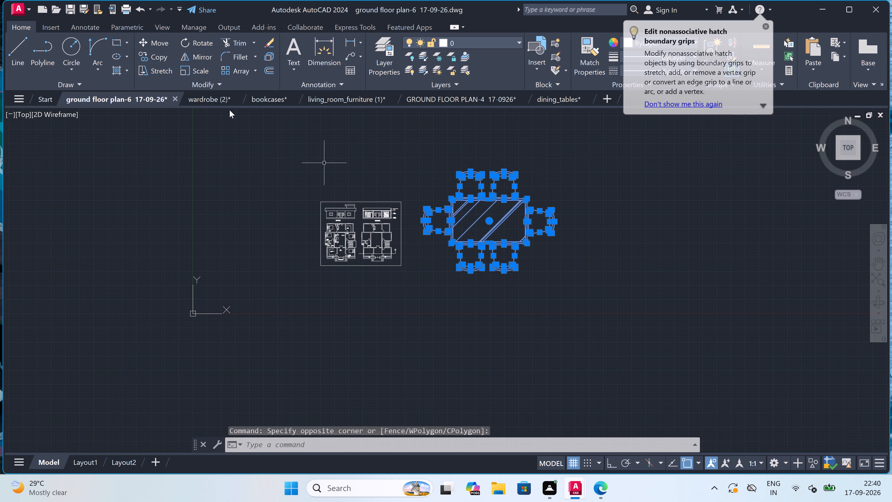
pyautogui.click(195, 68)
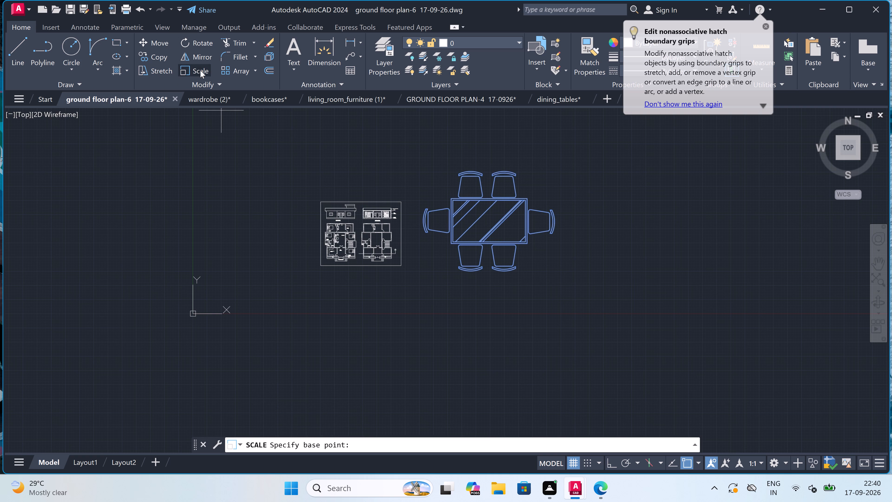
pyautogui.click(497, 193)
pyautogui.scroll(2, 499, 179)
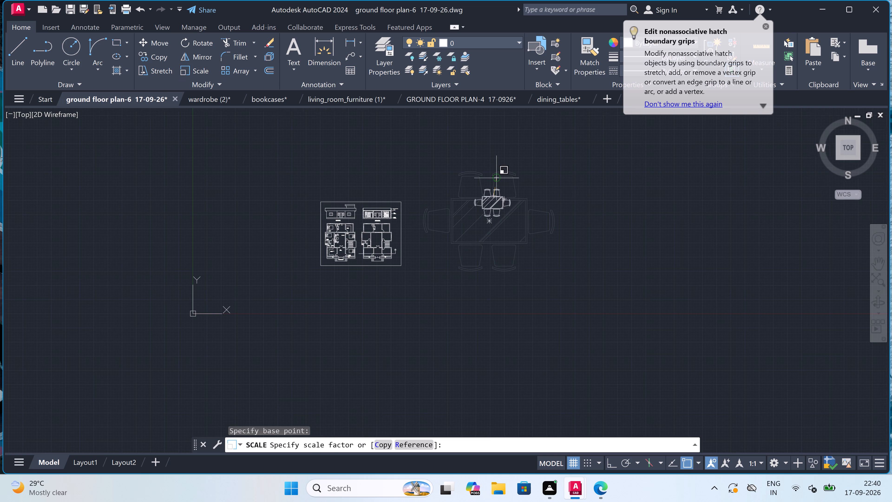
pyautogui.scroll(1, 499, 179)
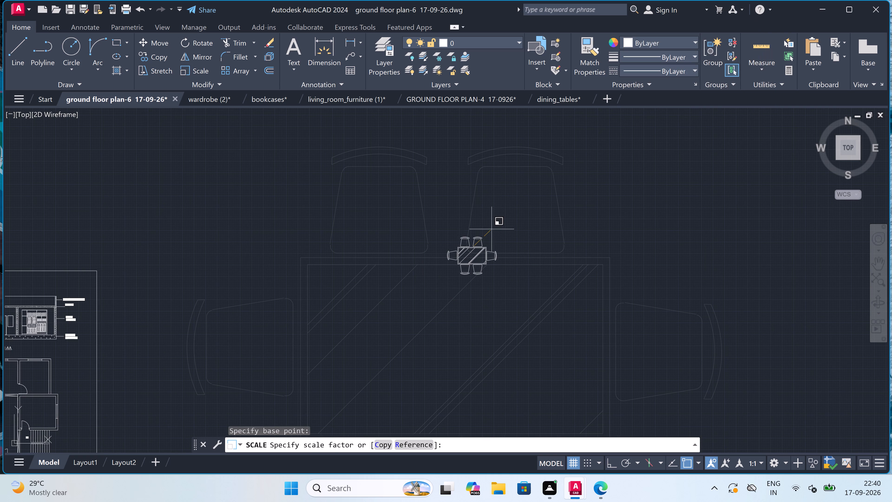
pyautogui.scroll(3, 491, 228)
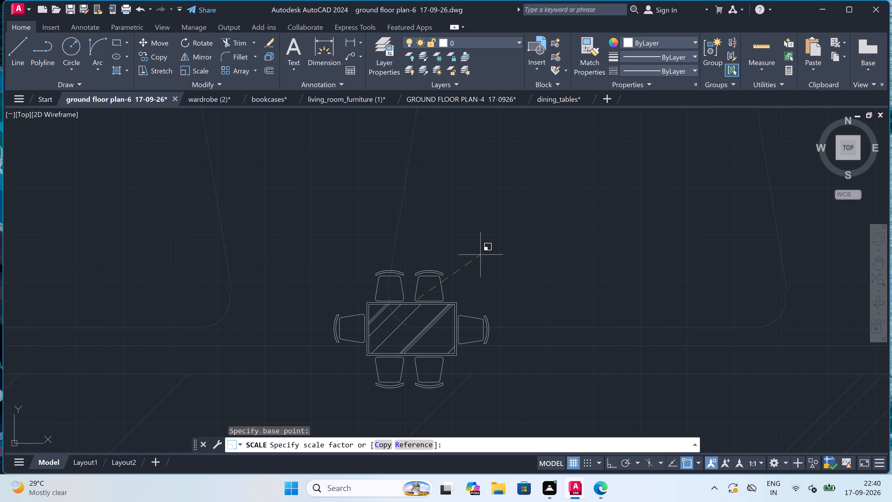
pyautogui.click(477, 261)
# Move the scaled-down six-chair dining table to the empty area outside the sheet border, beside the 14'0"X12'0" bedroom.
pyautogui.scroll(-3, 477, 260)
pyautogui.click(491, 258)
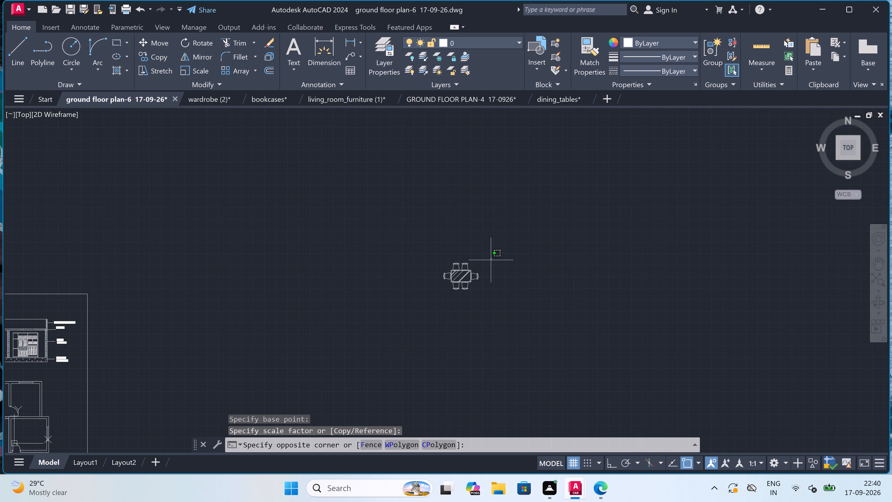
pyautogui.click(421, 308)
pyautogui.click(154, 38)
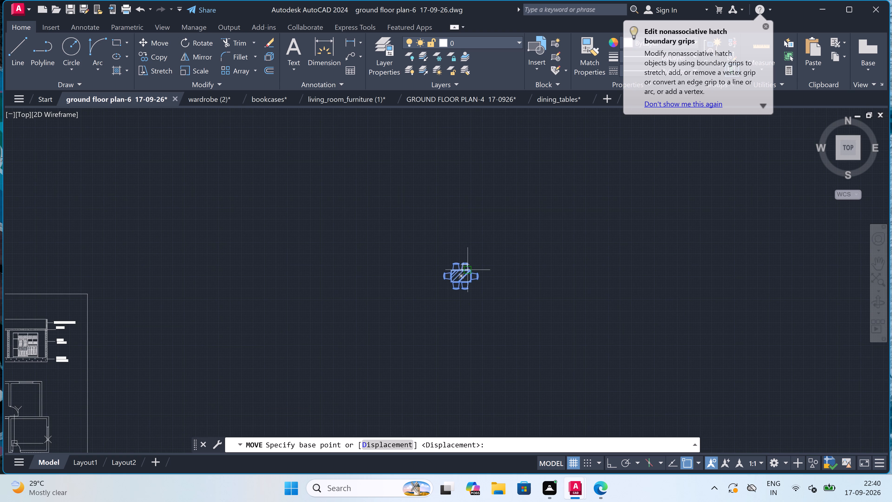
pyautogui.moveTo(467, 271); pyautogui.dragTo(447, 288)
pyautogui.scroll(-4, 358, 250)
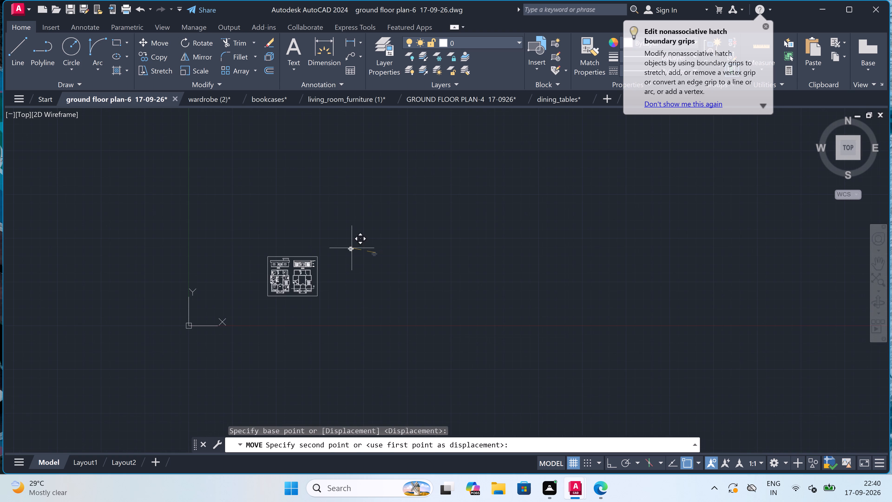
pyautogui.scroll(5, 278, 263)
pyautogui.scroll(-4, 278, 267)
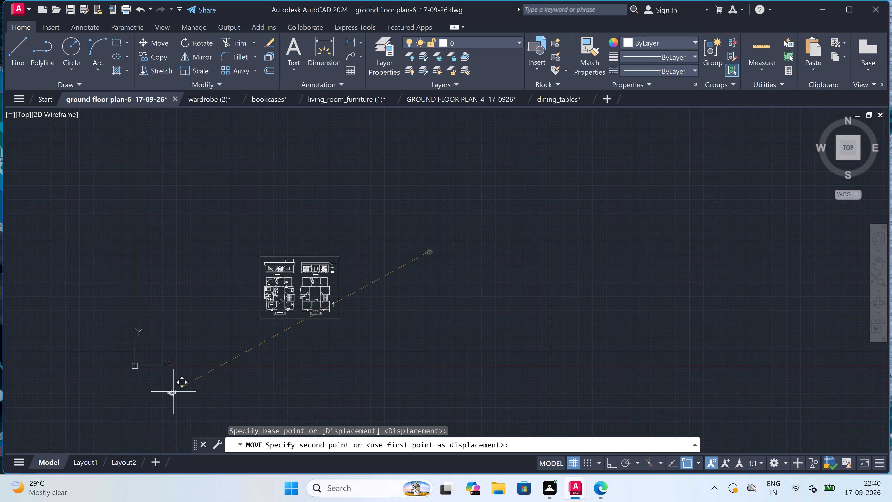
pyautogui.scroll(3, 233, 298)
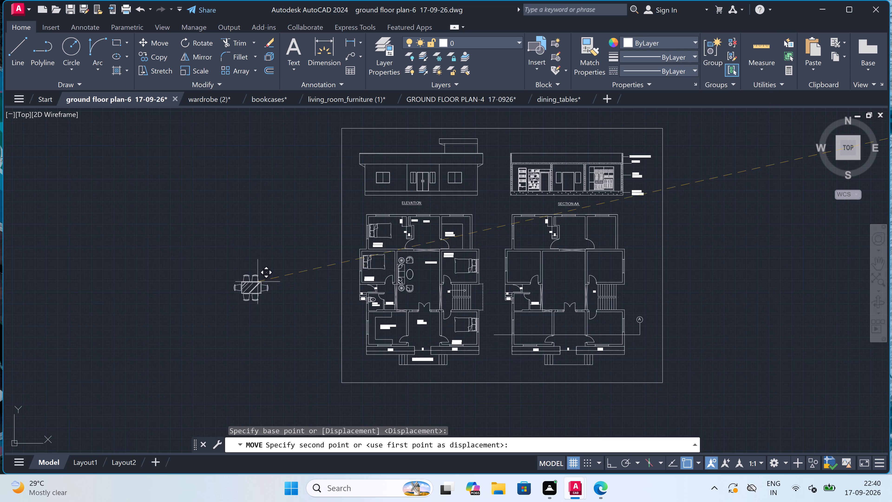
pyautogui.scroll(3, 306, 222)
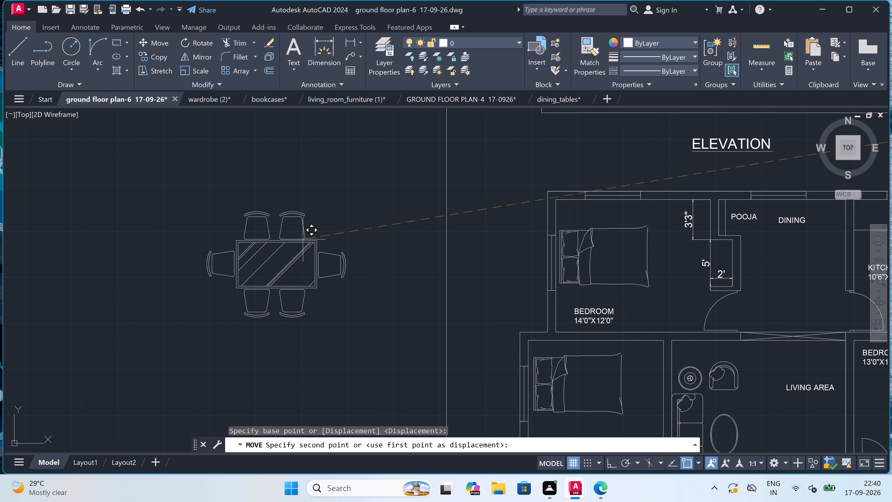
pyautogui.click(365, 256)
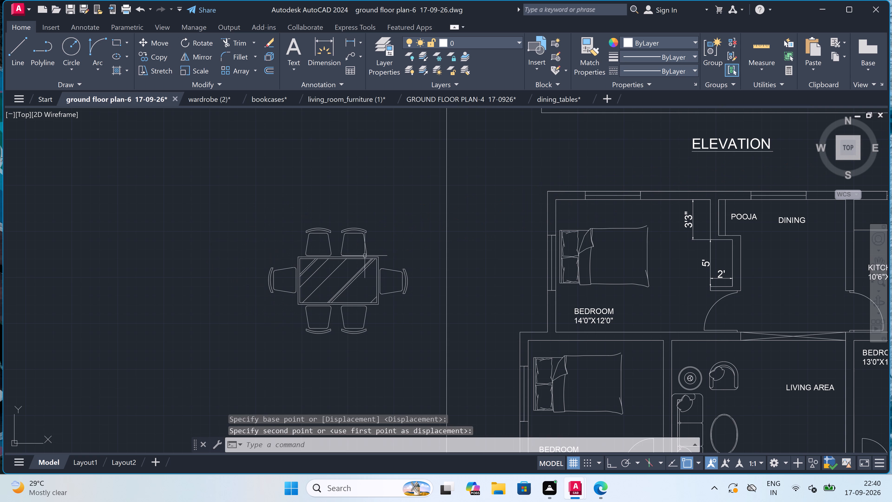
# Scale the dining table set down freehand to about half its size, using a base point near the table's centre.
pyautogui.moveTo(433, 222); pyautogui.dragTo(433, 242)
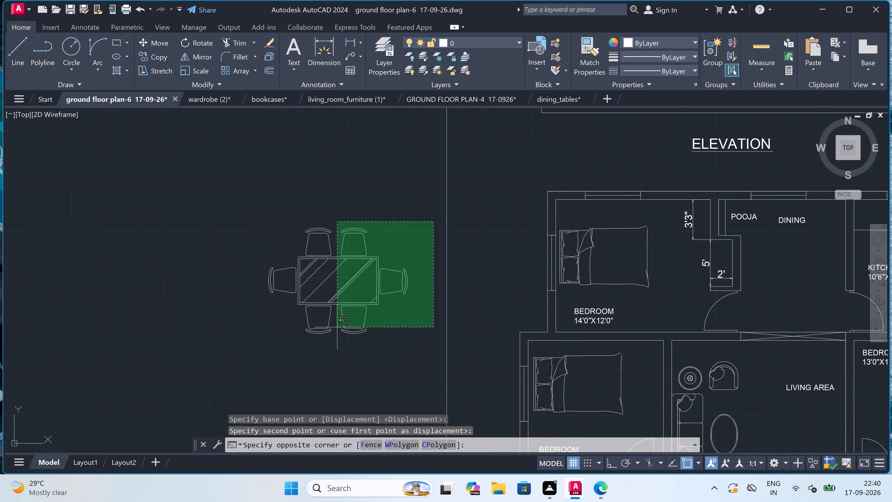
pyautogui.moveTo(195, 344); pyautogui.dragTo(210, 353)
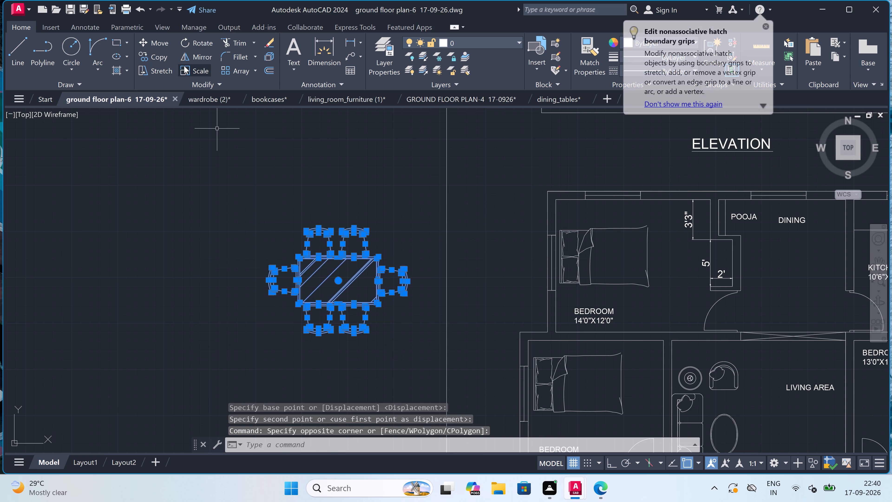
pyautogui.click(184, 65)
pyautogui.click(338, 287)
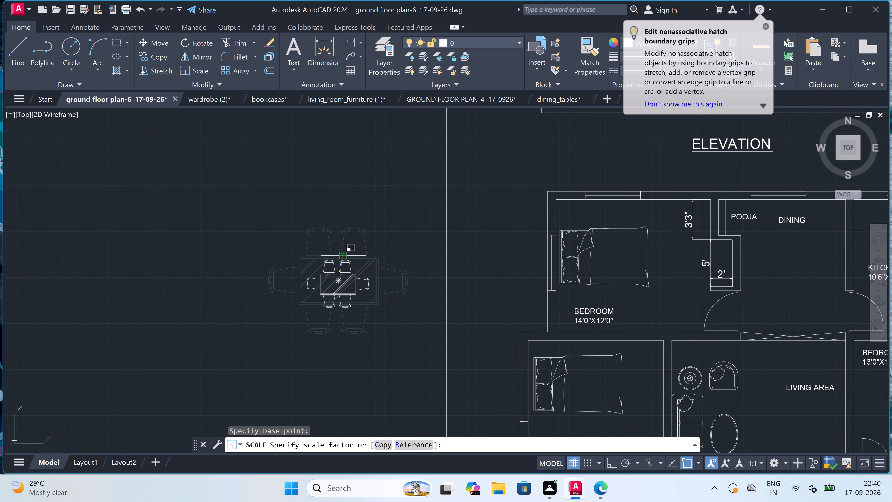
pyautogui.click(345, 250)
# Move the six-chair dining table into the DINING room of the furnished plan, just below the room label.
pyautogui.click(387, 240)
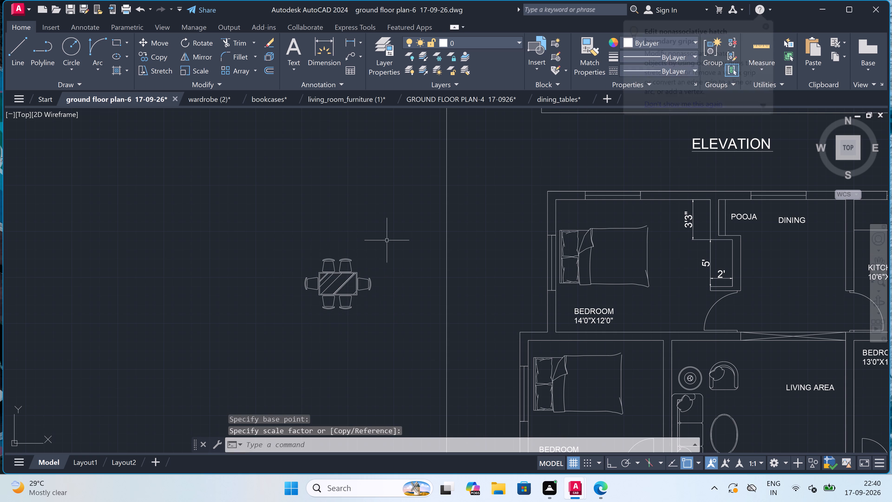
pyautogui.click(269, 321)
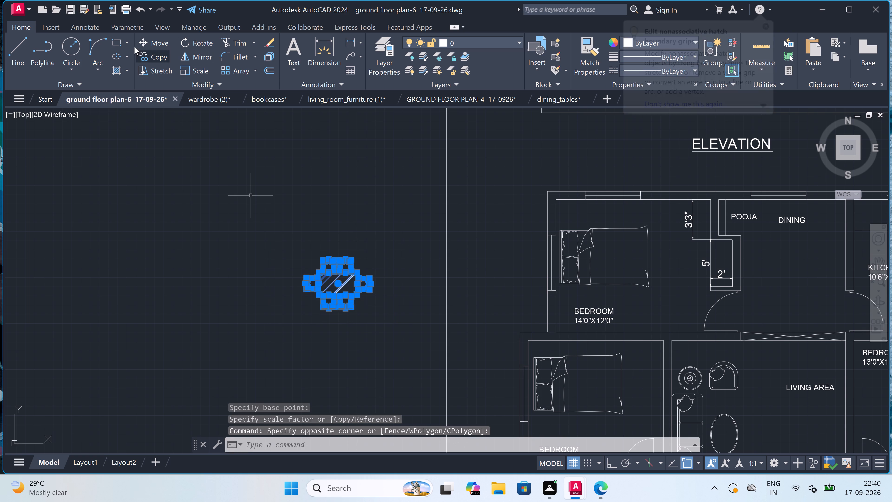
pyautogui.click(166, 40)
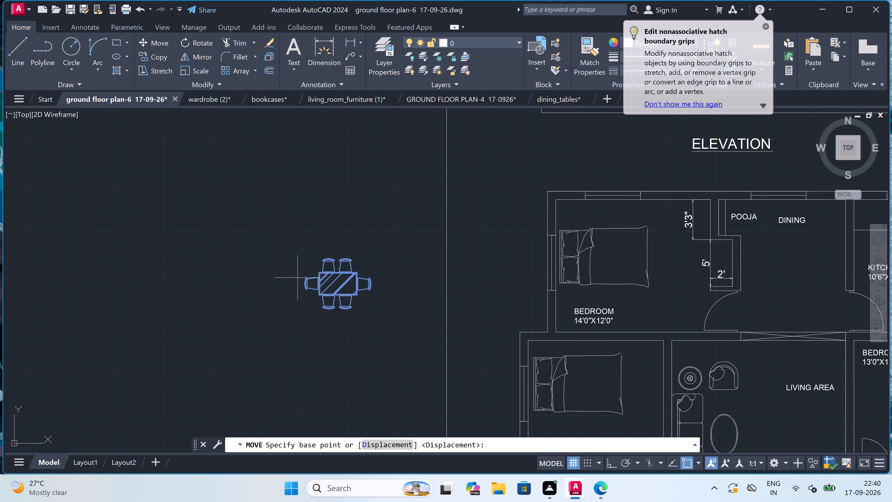
pyautogui.doubleClick(334, 284)
pyautogui.scroll(-4, 371, 258)
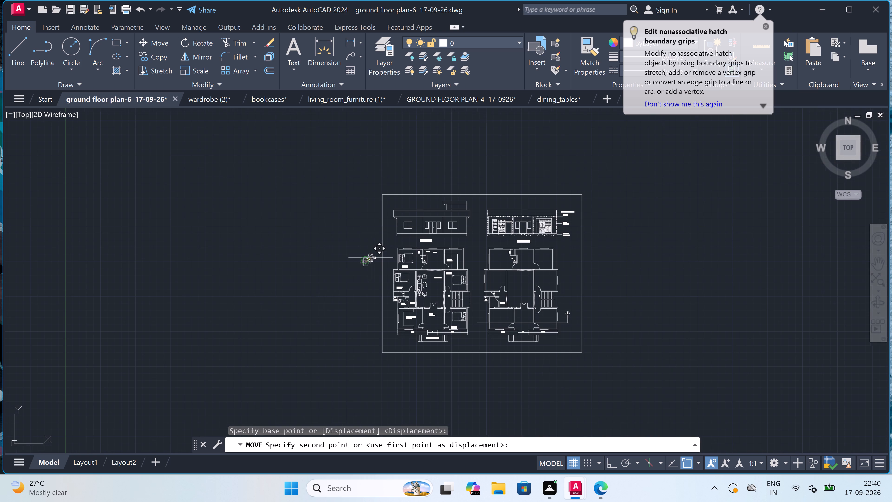
pyautogui.scroll(4, 424, 258)
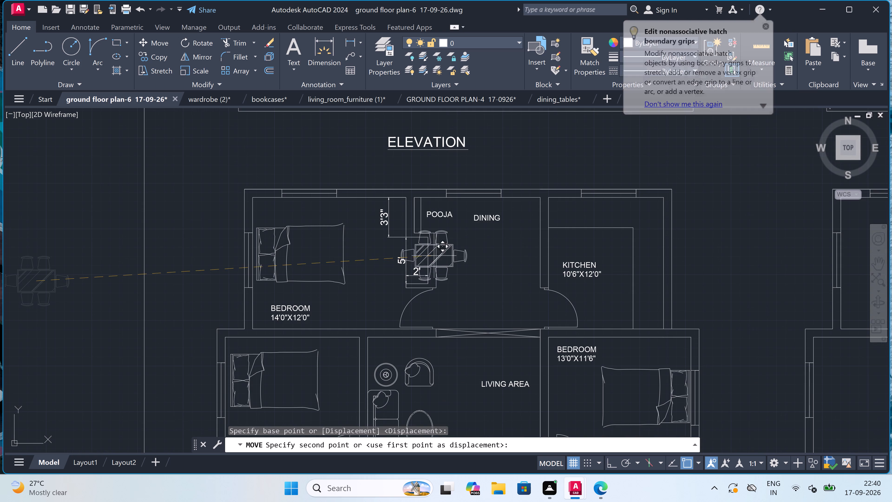
pyautogui.scroll(2, 483, 251)
pyautogui.doubleClick(508, 254)
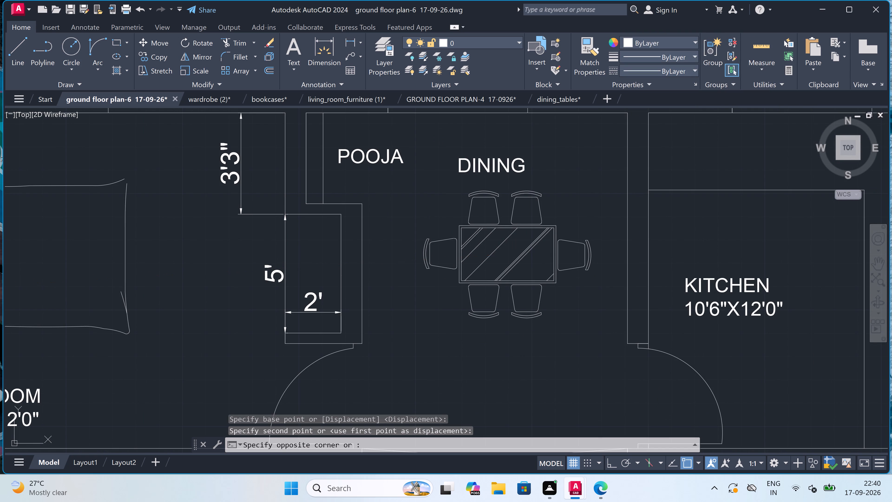
pyautogui.scroll(-4, 416, 247)
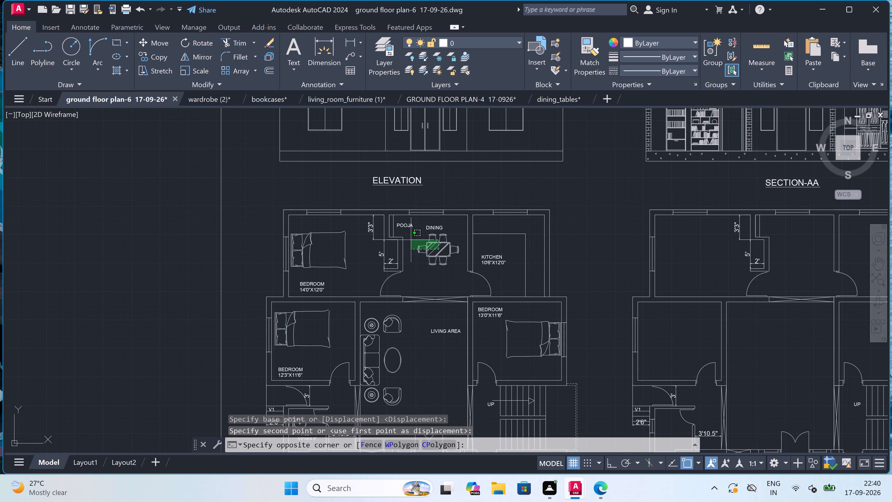
pyautogui.press('Escape')
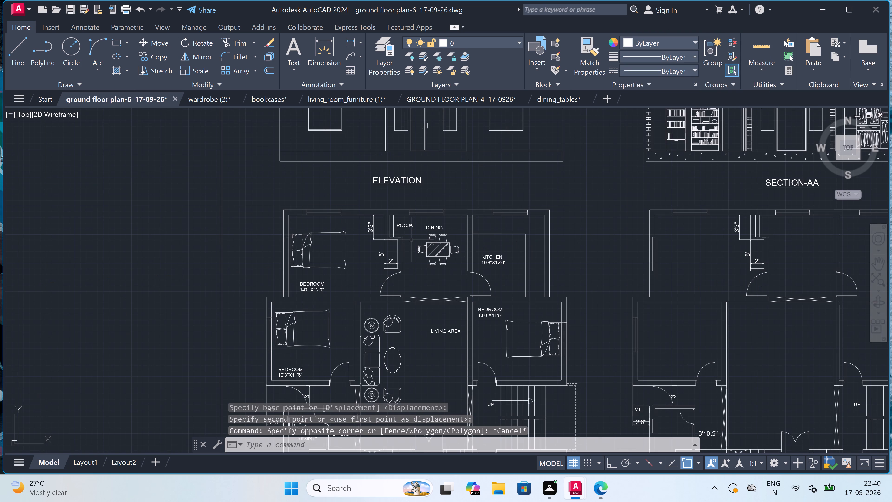
# Draw a line from the upper stair flight's inner starting corner, 1" toward the lower flight, and straight across to the last riser with ortho on.
pyautogui.scroll(-3, 412, 239)
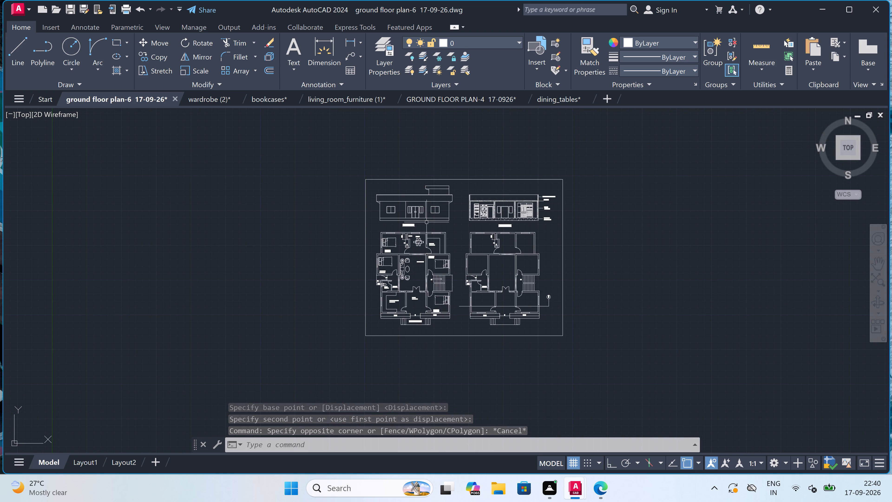
pyautogui.scroll(2, 427, 222)
pyautogui.scroll(-2, 428, 223)
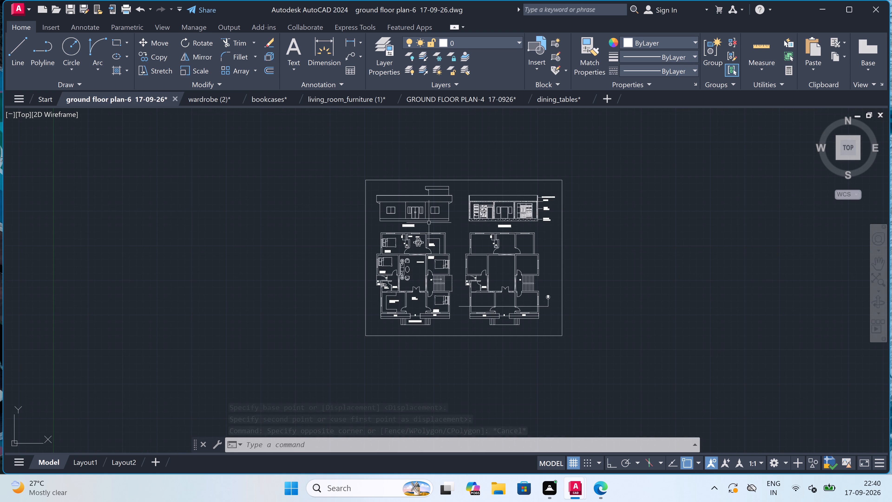
pyautogui.scroll(3, 431, 266)
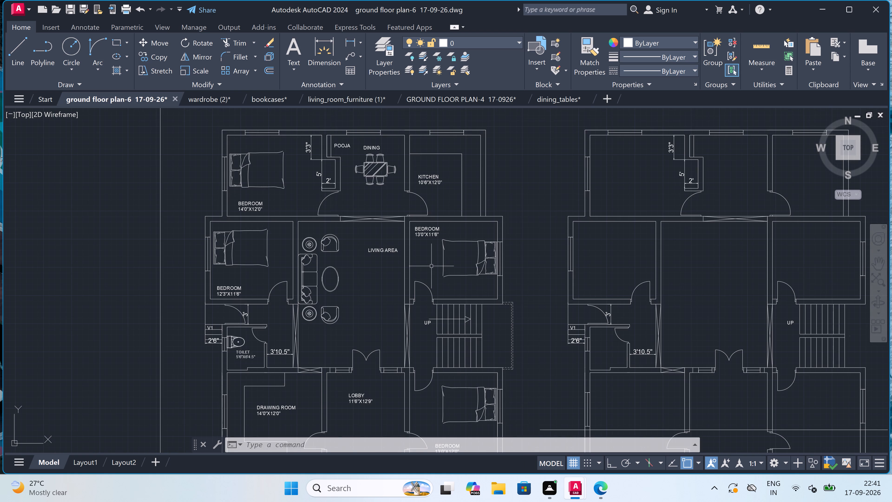
pyautogui.scroll(3, 458, 353)
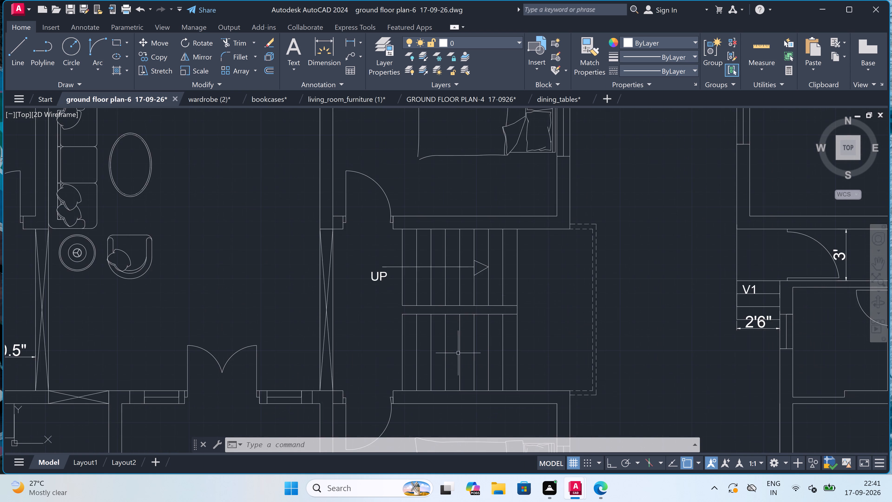
pyautogui.scroll(3, 453, 254)
pyautogui.scroll(-1, 454, 253)
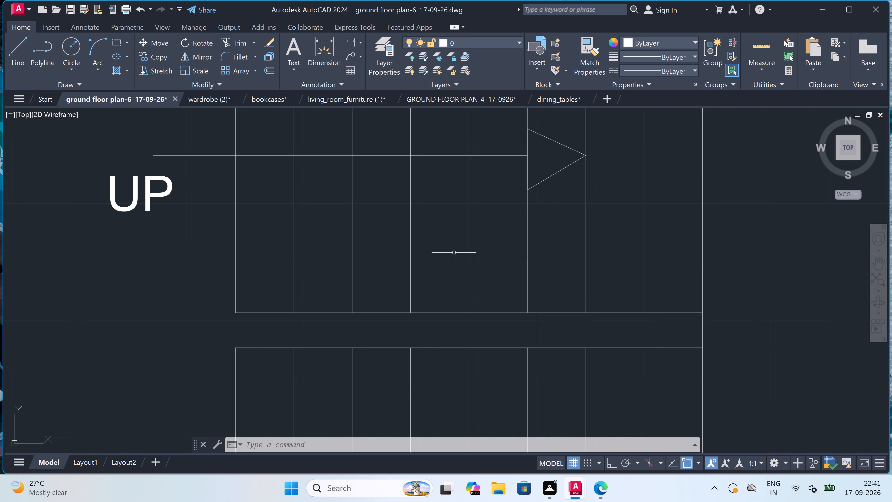
pyautogui.write('l')
pyautogui.press('space')
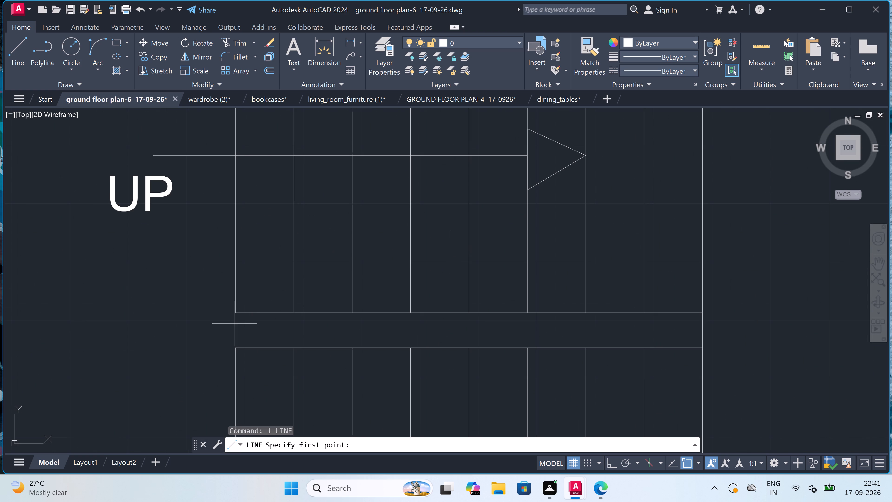
pyautogui.click(233, 310)
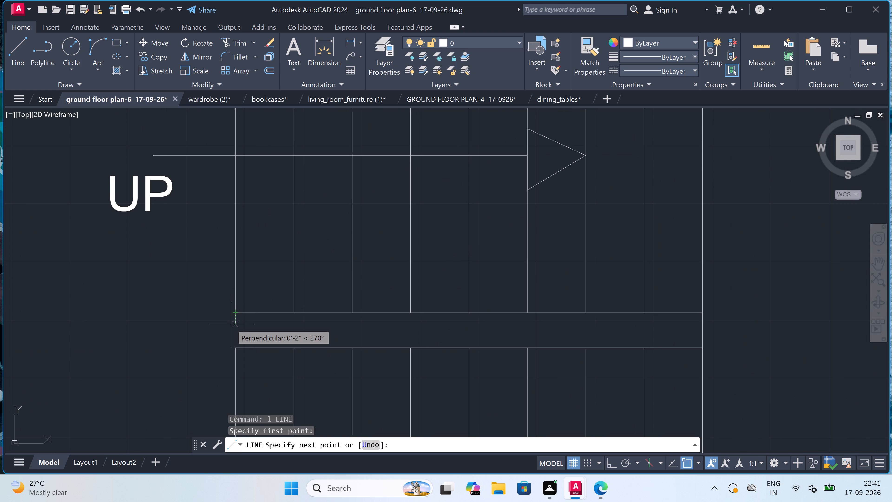
pyautogui.press('1')
pyautogui.write('"')
pyautogui.press('space')
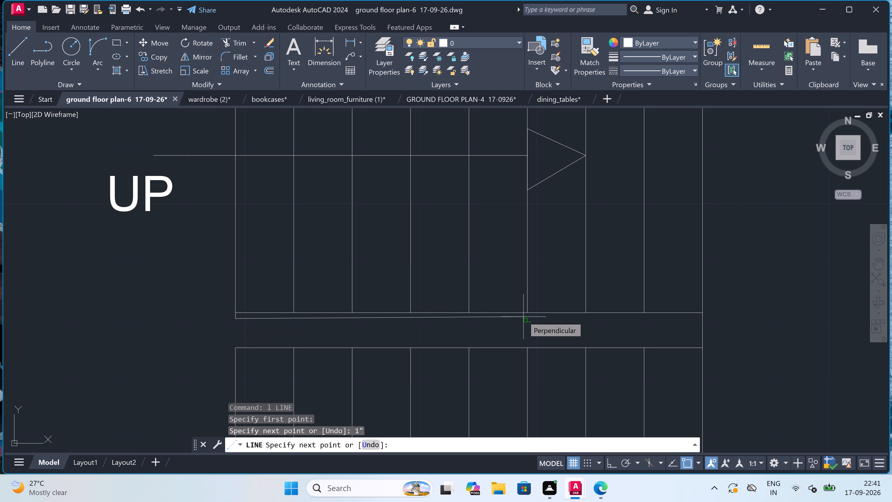
pyautogui.press('F8')
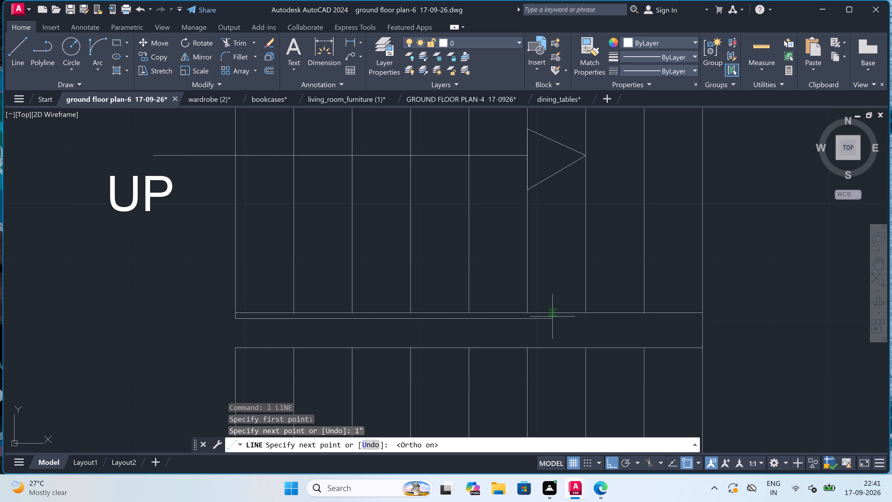
pyautogui.scroll(3, 693, 315)
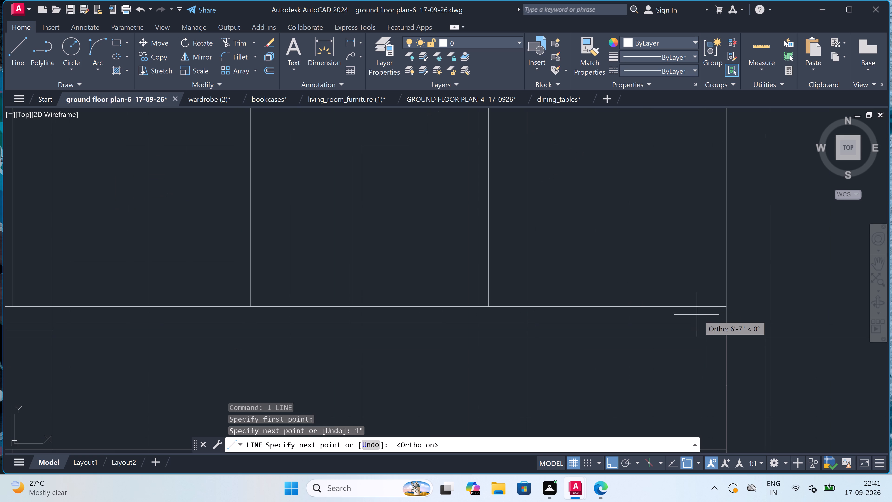
pyautogui.click(727, 330)
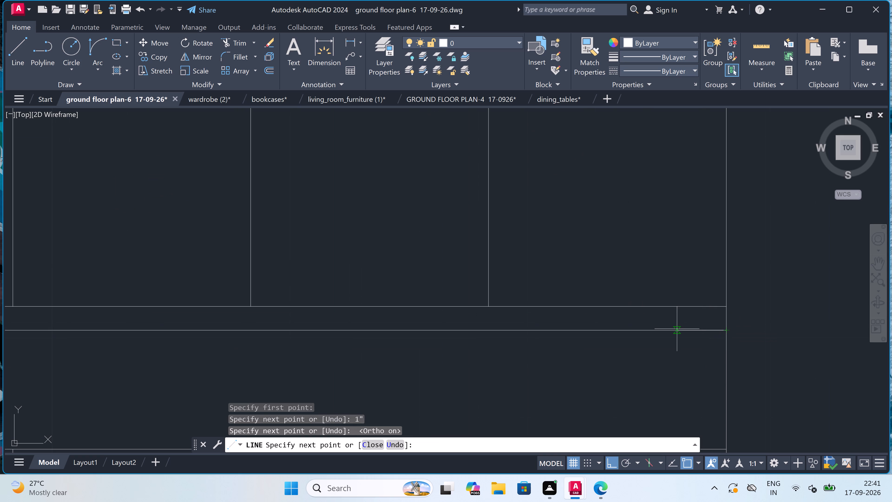
# Continue the line 1" back from the last riser, perpendicular to the lower flight's edge, and along it to the last riser.
pyautogui.press('1')
pyautogui.write('"')
pyautogui.press('space')
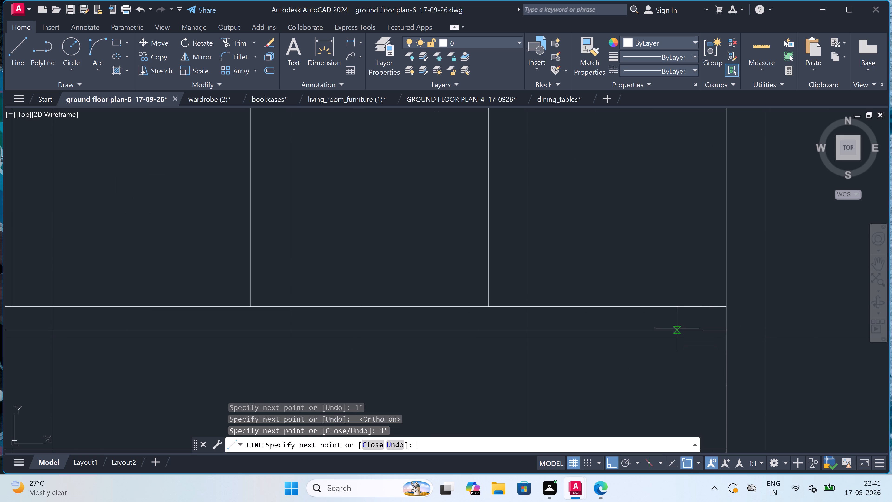
pyautogui.scroll(-4, 677, 328)
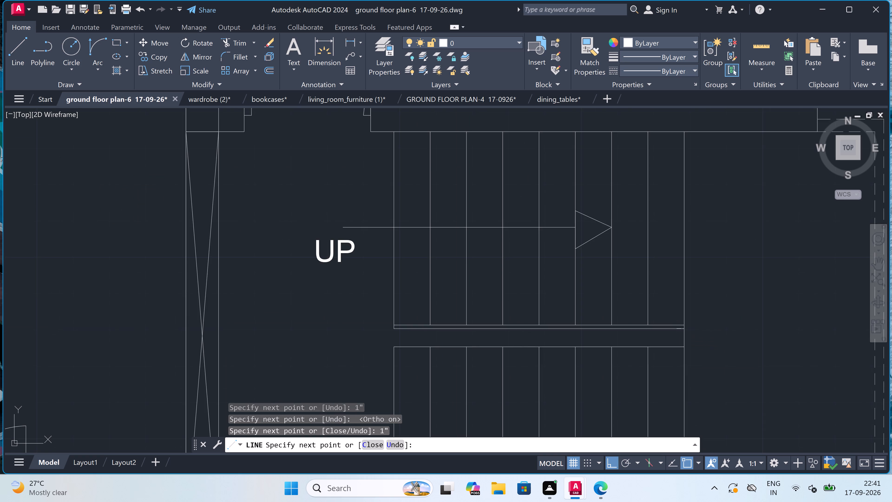
pyautogui.scroll(3, 688, 354)
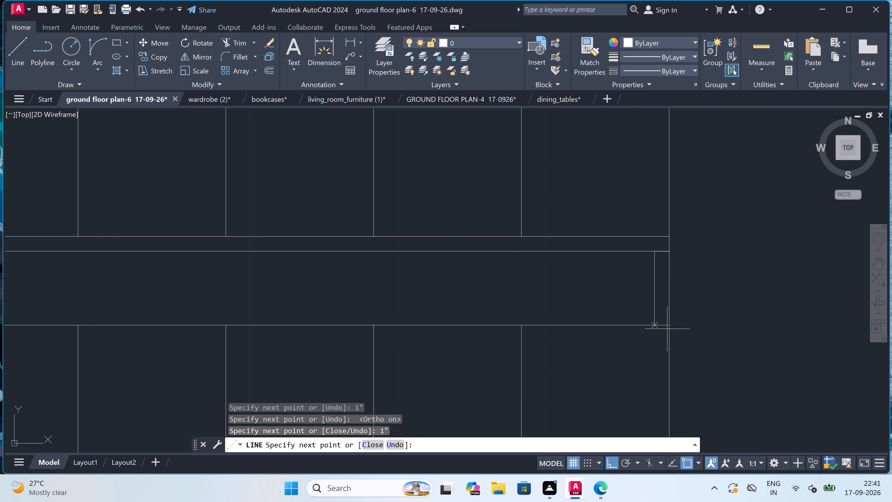
pyautogui.moveTo(651, 319); pyautogui.dragTo(651, 311)
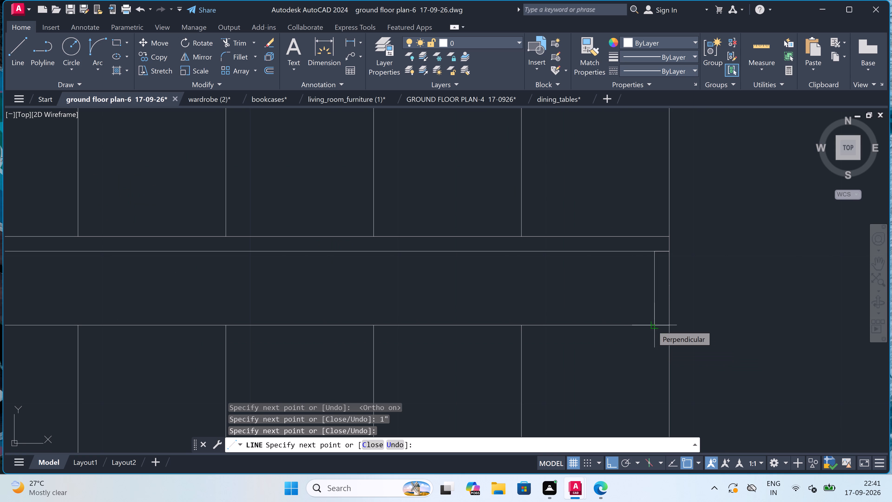
pyautogui.moveTo(660, 329); pyautogui.dragTo(665, 334)
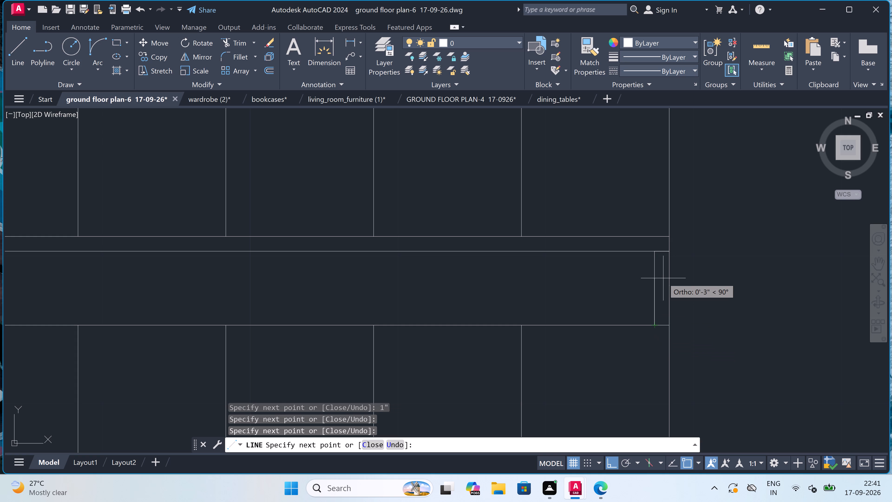
# Continue the line 1" up the last riser, straight back to the first riser's alignment, and down to the lower flight's starting corner.
pyautogui.press('2')
pyautogui.press('BackSpace')
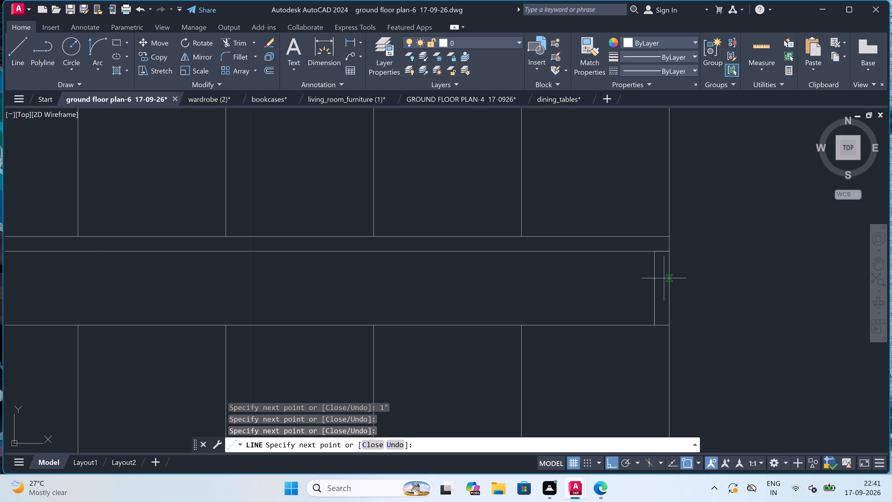
pyautogui.press('1')
pyautogui.write('"')
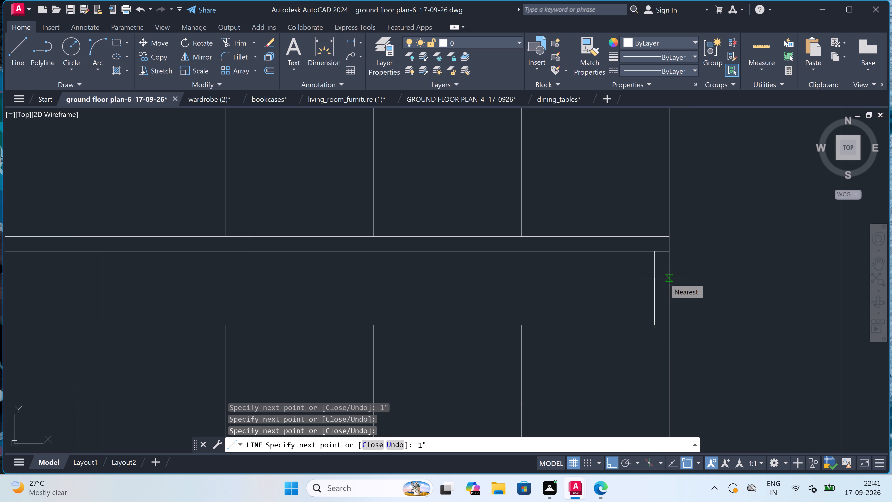
pyautogui.press('space')
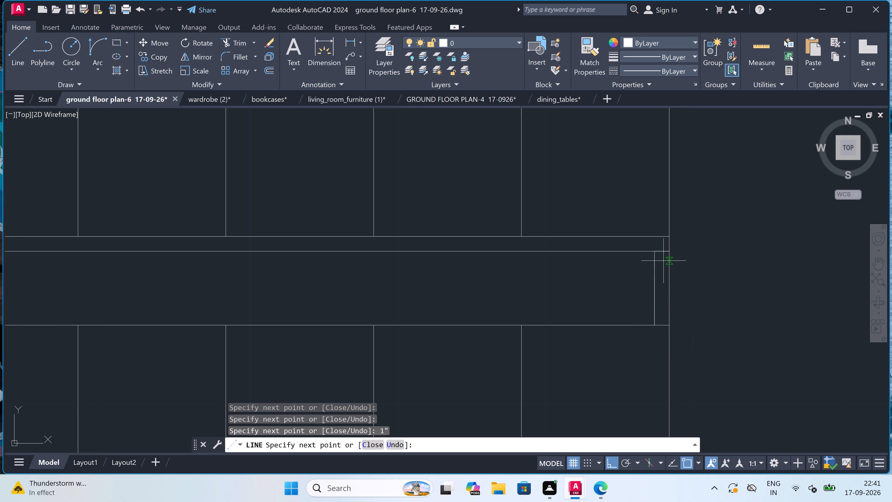
pyautogui.scroll(-2, 663, 261)
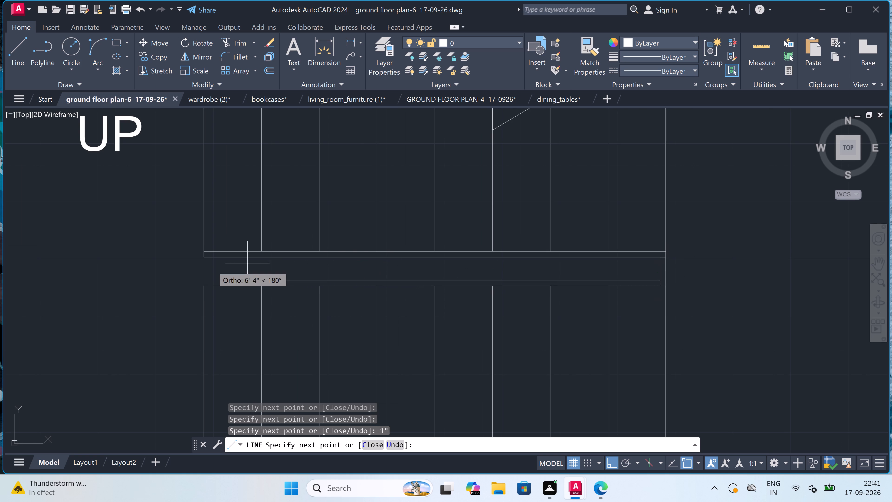
pyautogui.scroll(1, 183, 272)
pyautogui.scroll(3, 206, 282)
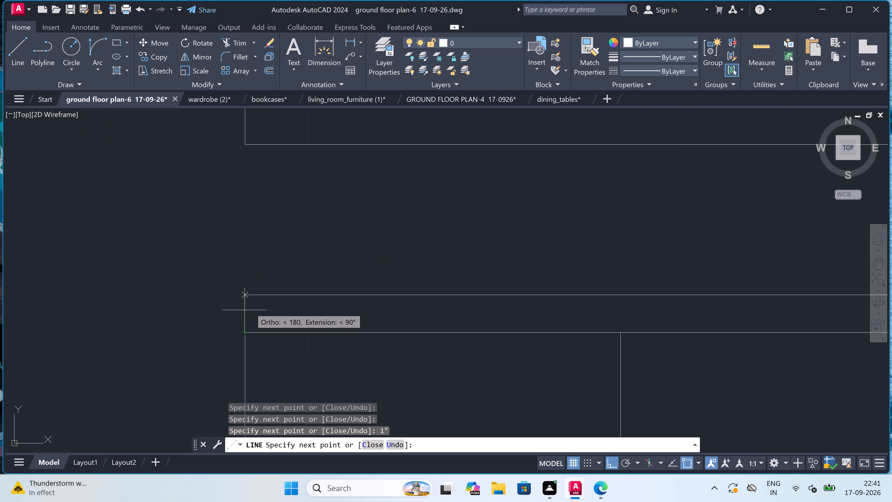
pyautogui.click(244, 296)
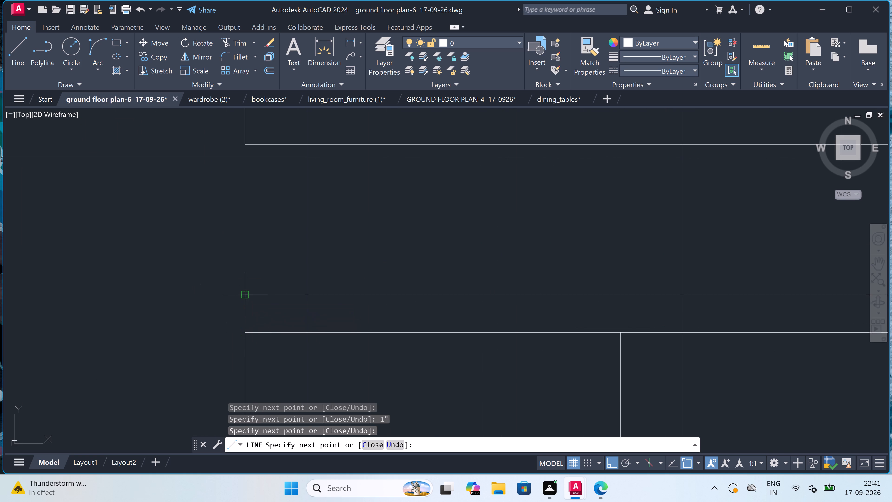
pyautogui.click(245, 334)
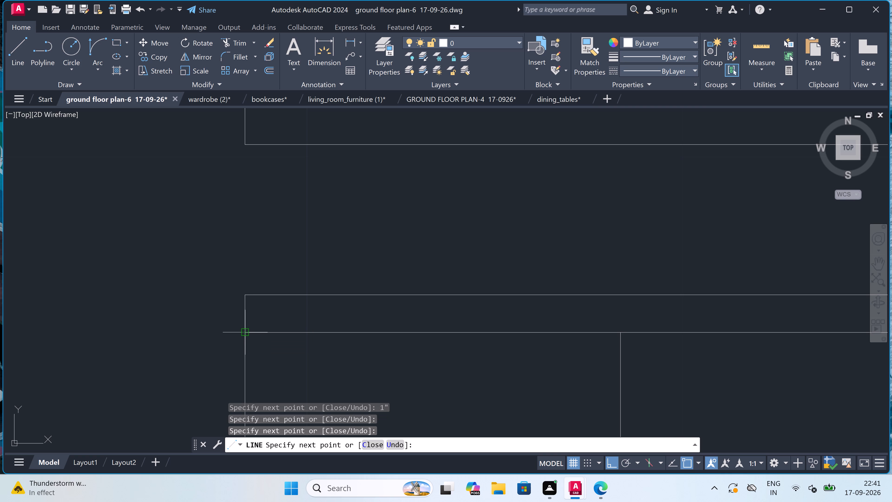
pyautogui.click(247, 296)
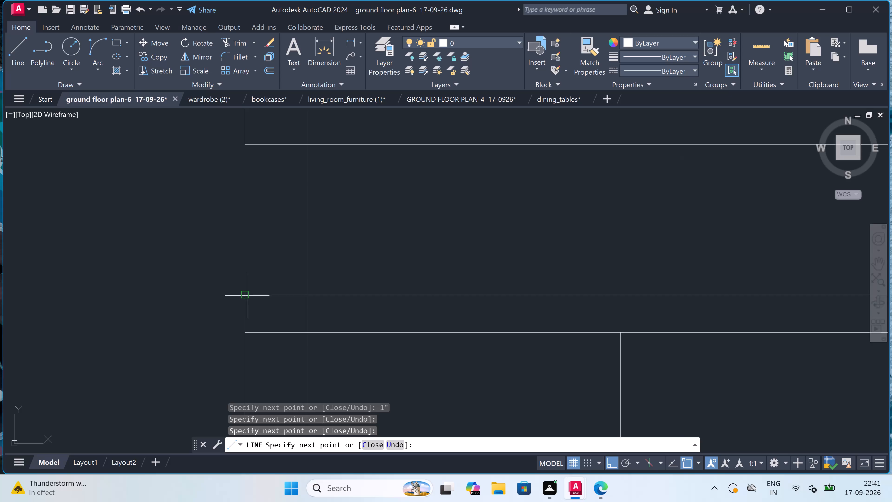
# With ortho off, draw two crossing diagonals between the inner corners of the narrow gap between the stair flights.
pyautogui.press('F8')
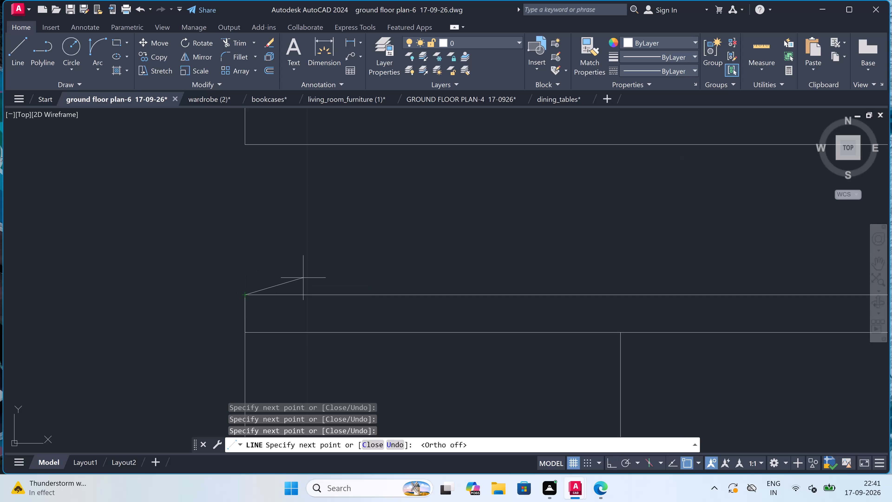
pyautogui.scroll(-2, 303, 278)
pyautogui.scroll(-3, 416, 256)
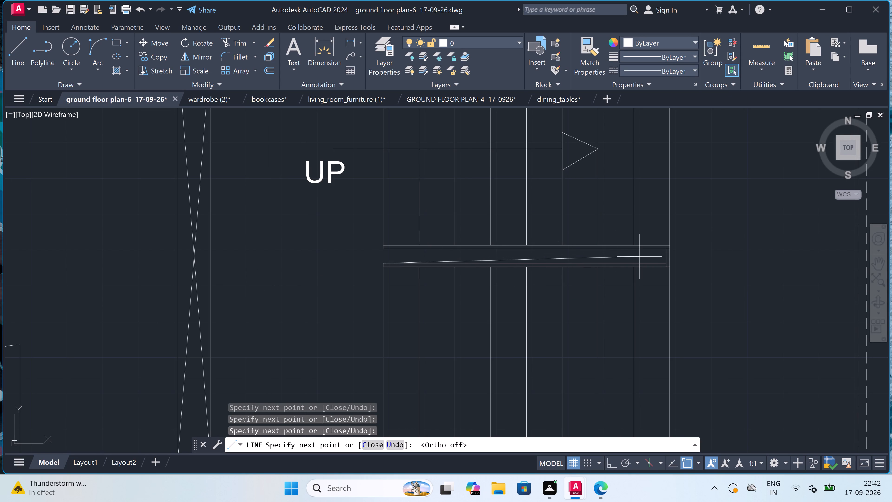
pyautogui.scroll(4, 667, 244)
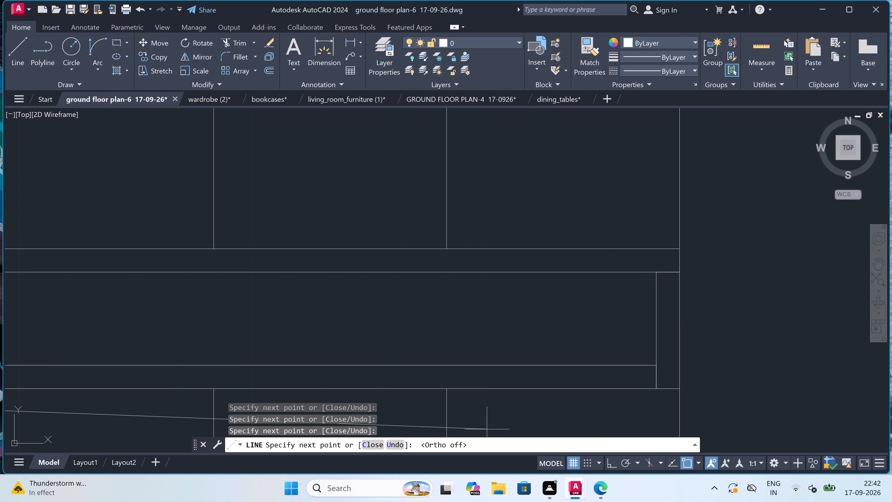
pyautogui.scroll(1, 632, 277)
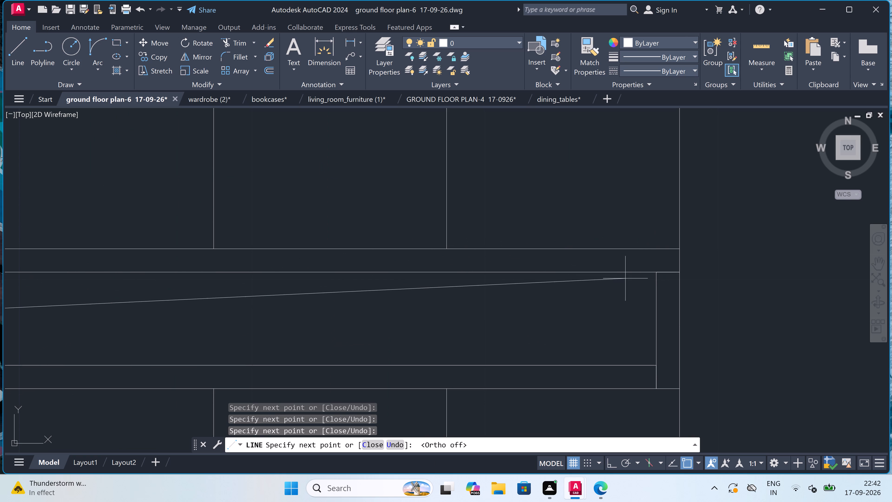
pyautogui.scroll(2, 632, 277)
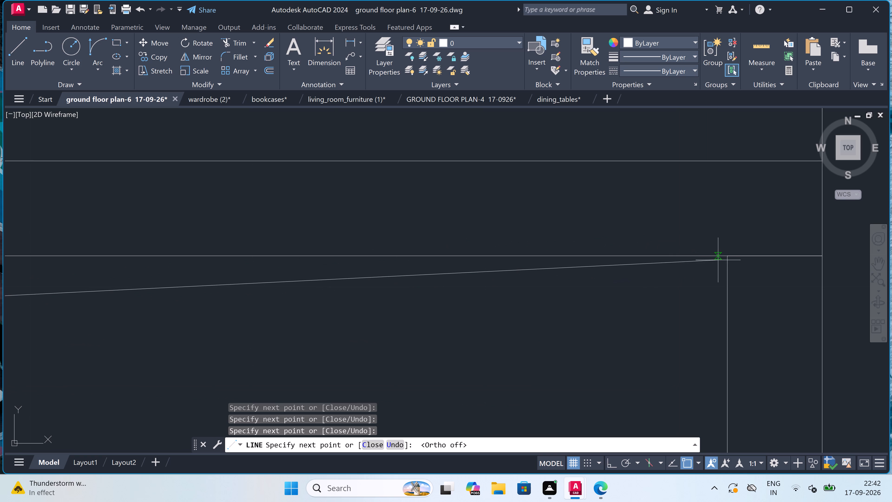
pyautogui.click(728, 254)
pyautogui.scroll(-3, 727, 254)
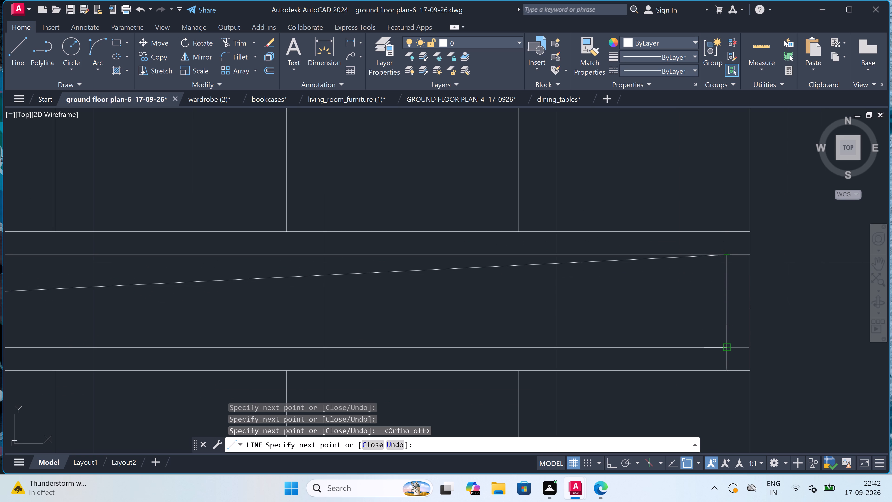
pyautogui.click(727, 346)
pyautogui.scroll(-4, 721, 348)
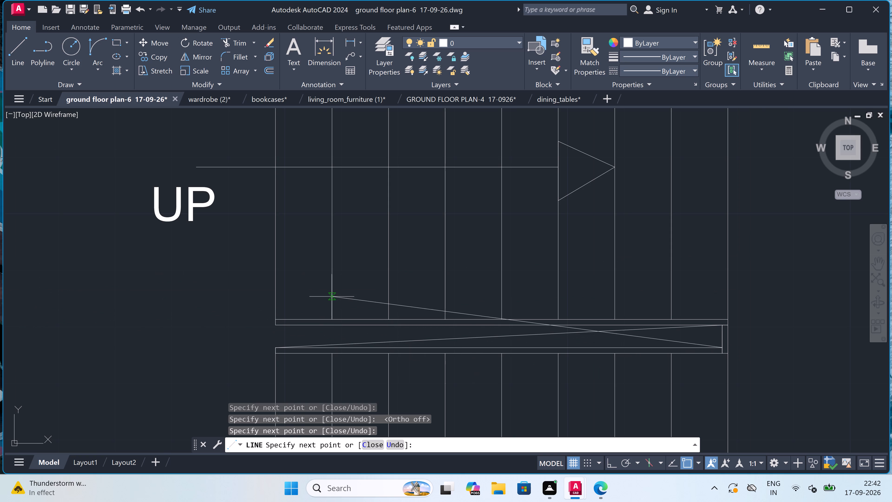
pyautogui.scroll(2, 273, 330)
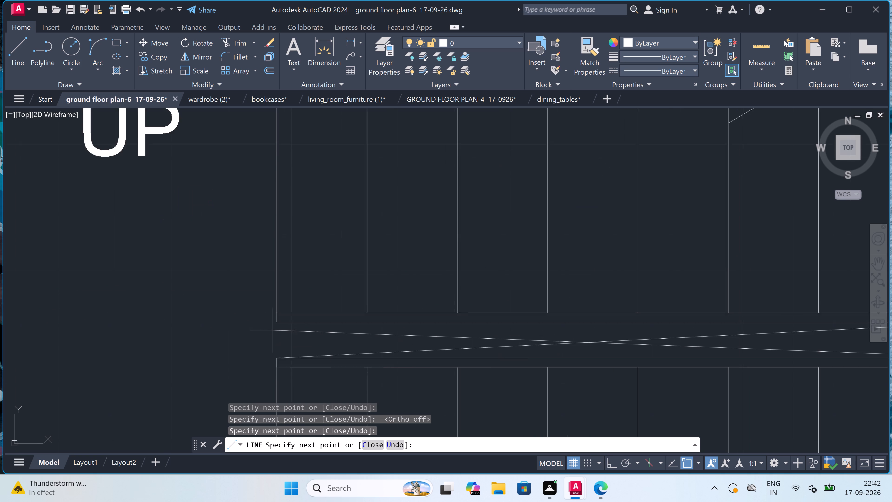
pyautogui.scroll(1, 273, 330)
pyautogui.click(282, 309)
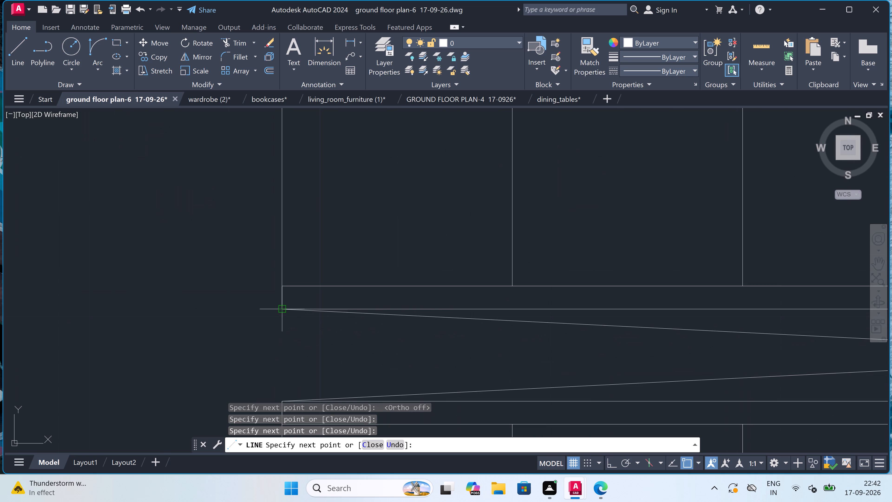
pyautogui.press('Escape')
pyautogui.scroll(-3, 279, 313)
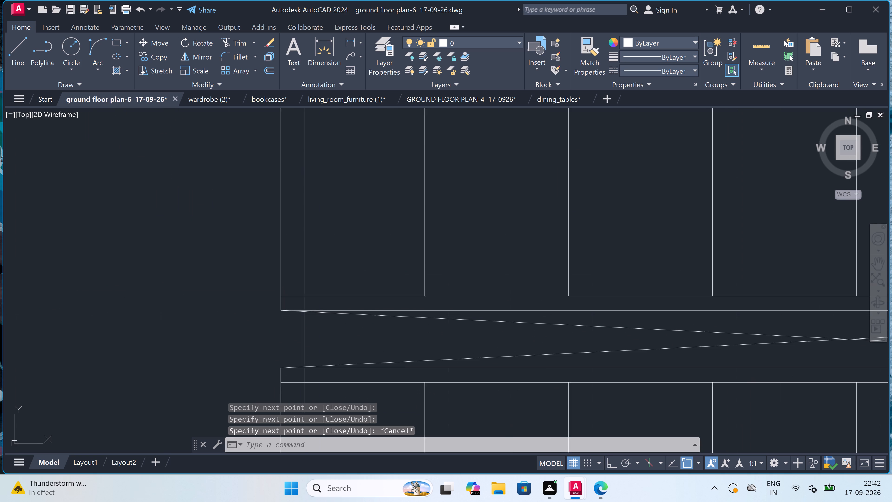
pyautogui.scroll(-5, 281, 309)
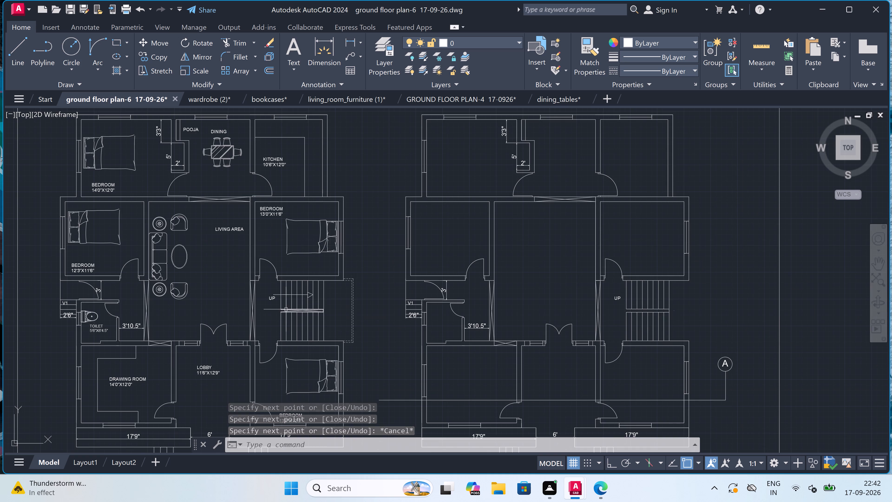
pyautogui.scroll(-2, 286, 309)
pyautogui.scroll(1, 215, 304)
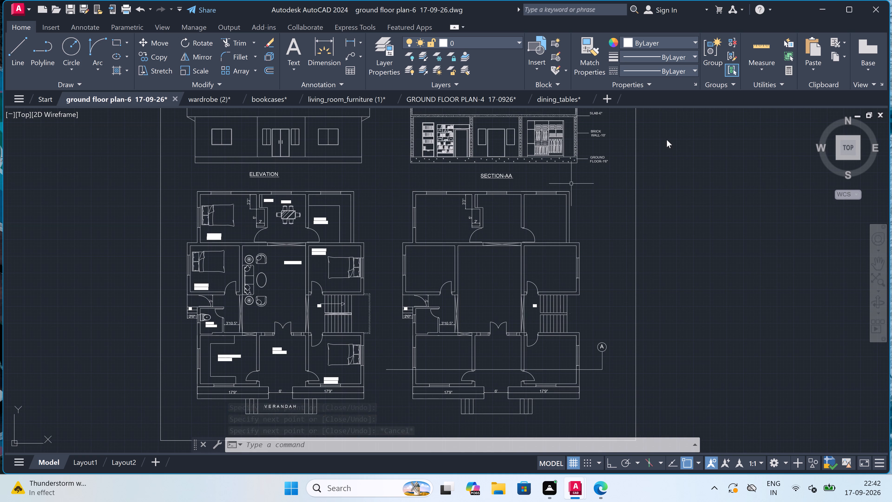
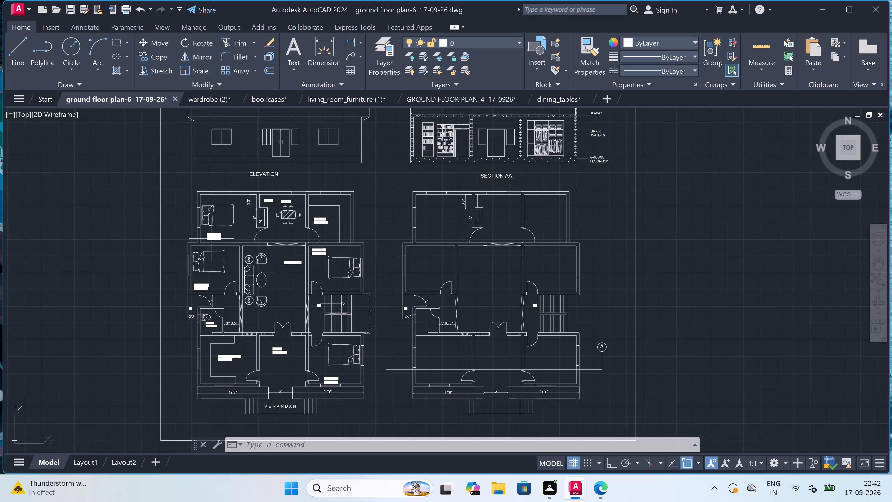
# Draw a freehand rectangle for the sink in the kitchen counter, near the counter's end by the bedroom wall.
pyautogui.scroll(1, 220, 250)
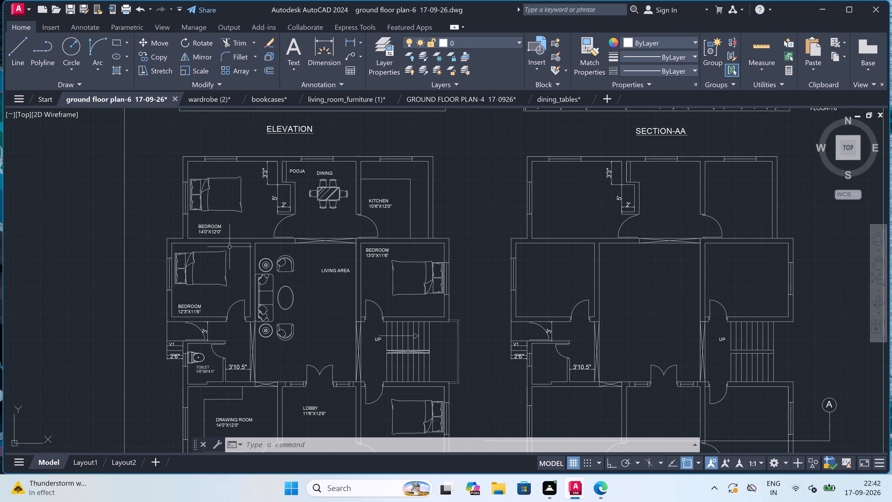
pyautogui.scroll(-1, 230, 248)
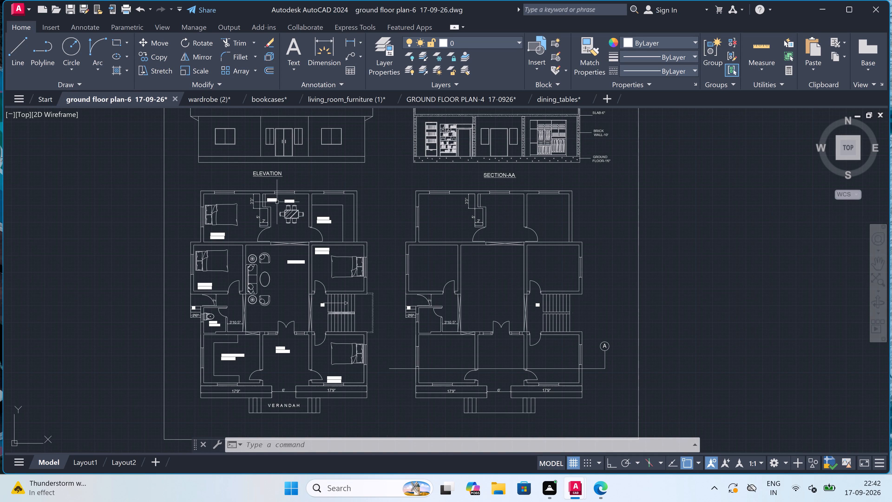
pyautogui.scroll(2, 349, 232)
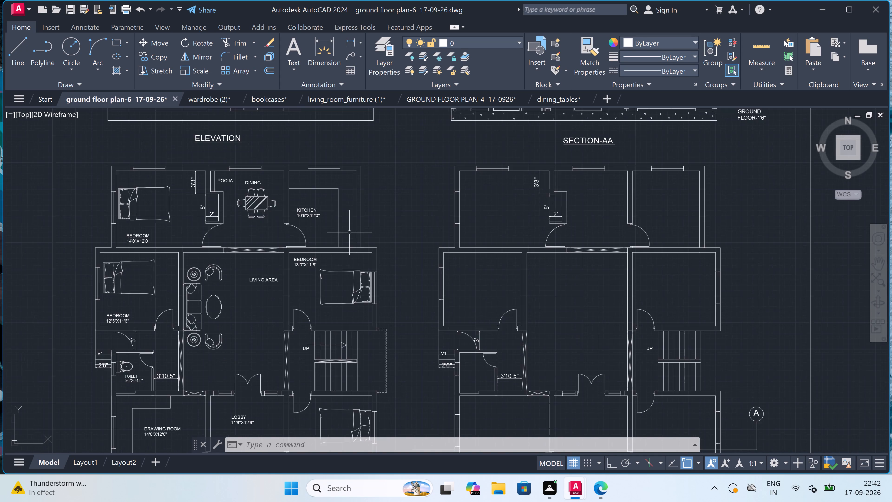
pyautogui.scroll(3, 349, 232)
pyautogui.scroll(-2, 353, 229)
pyautogui.scroll(2, 340, 209)
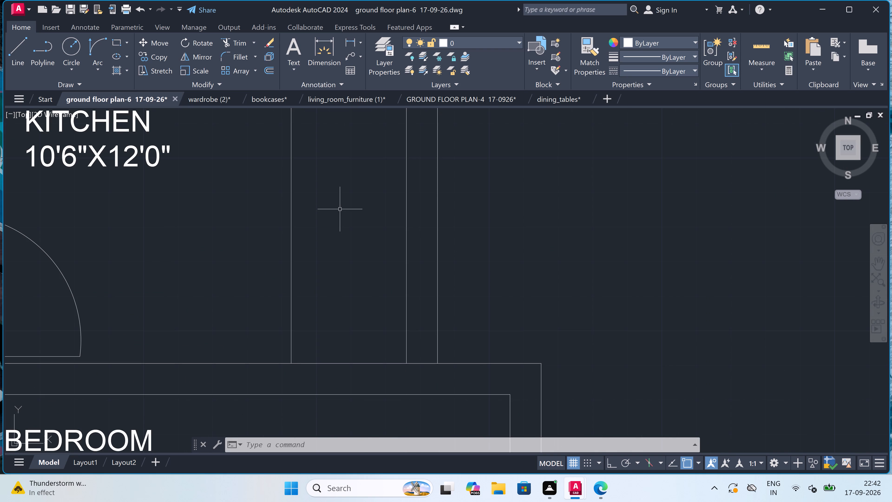
pyautogui.press('Escape')
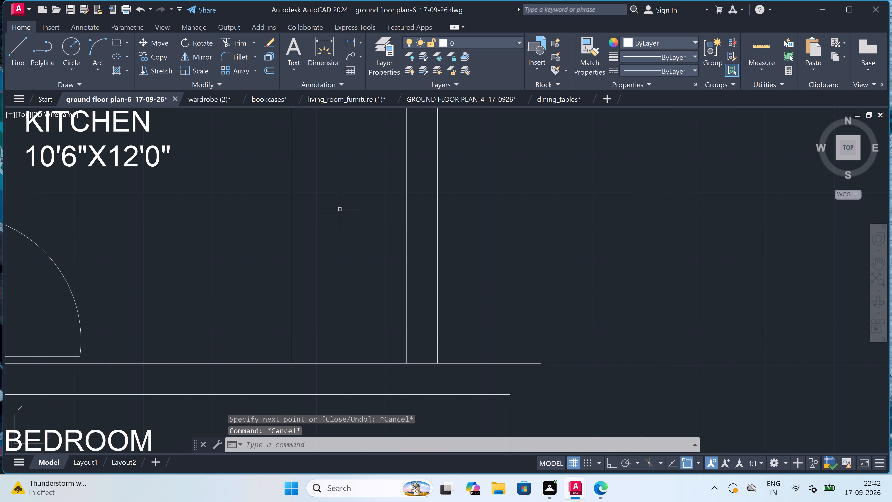
pyautogui.write('rec')
pyautogui.press('space')
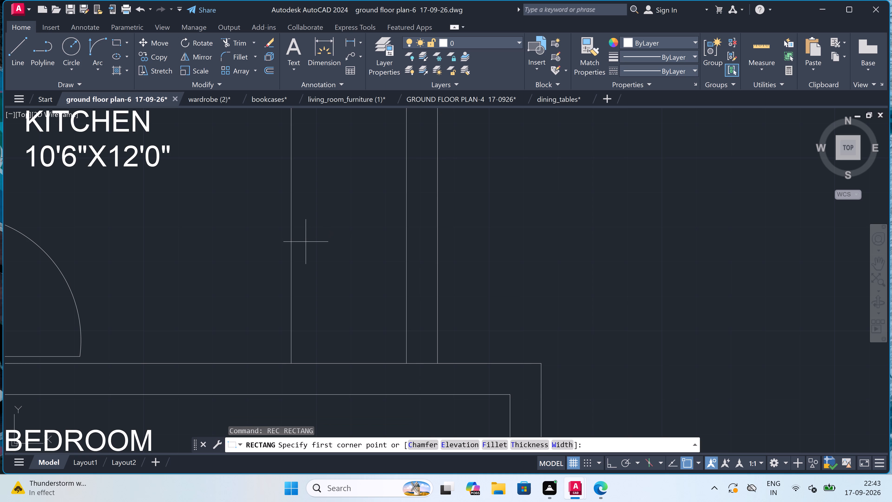
pyautogui.moveTo(306, 242); pyautogui.dragTo(310, 244)
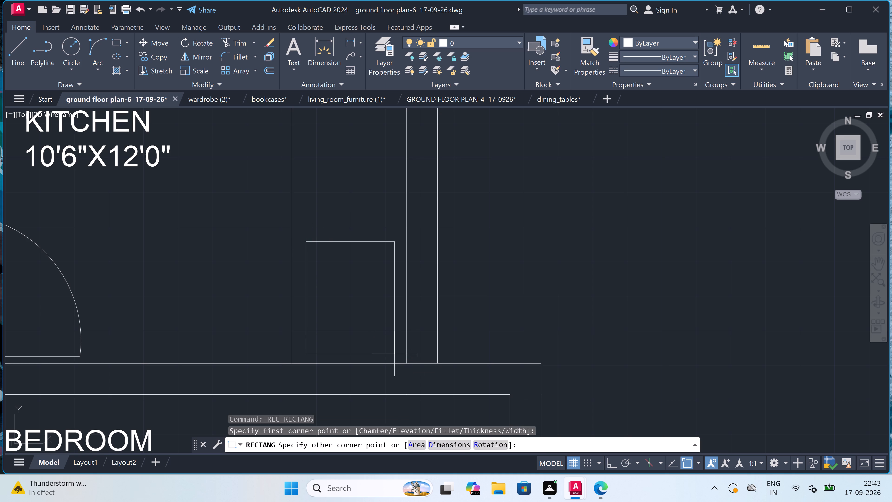
pyautogui.click(393, 353)
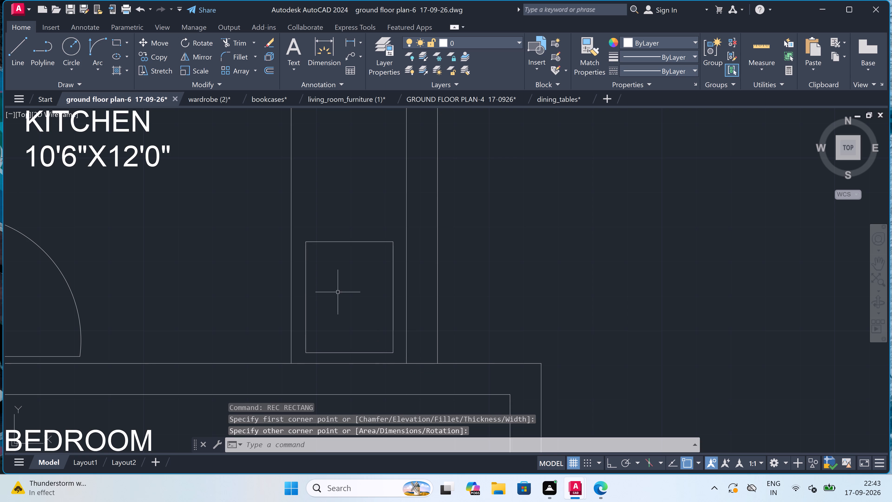
# Draw a circle of about 11" radius for the basin in the middle of the sink rectangle.
pyautogui.press('c')
pyautogui.press('space')
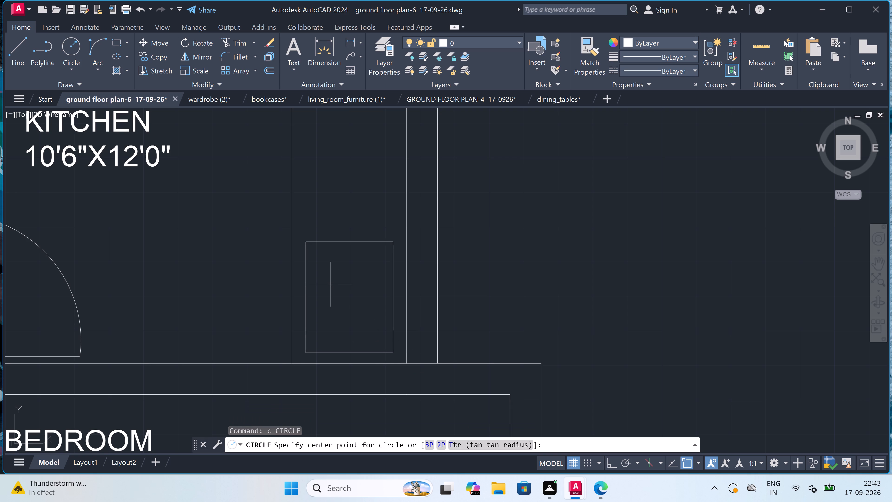
pyautogui.click(352, 297)
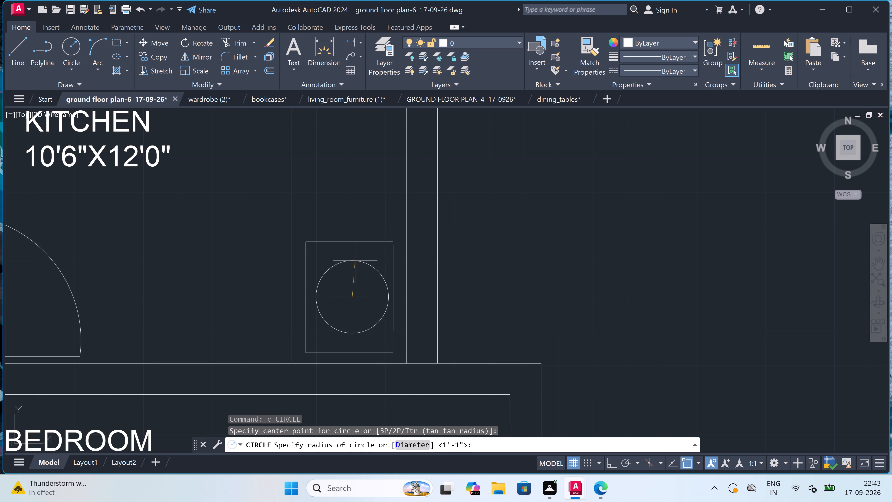
pyautogui.click(355, 261)
pyautogui.scroll(-1, 355, 261)
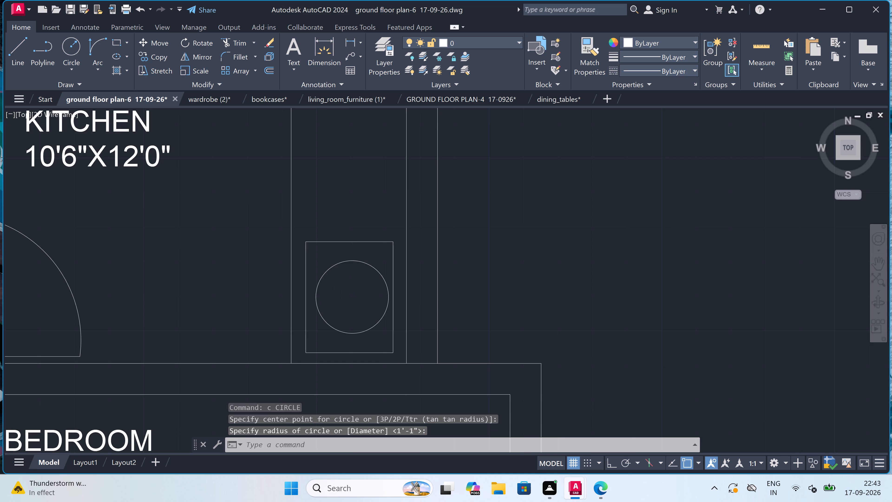
pyautogui.scroll(-2, 355, 261)
pyautogui.scroll(4, 356, 262)
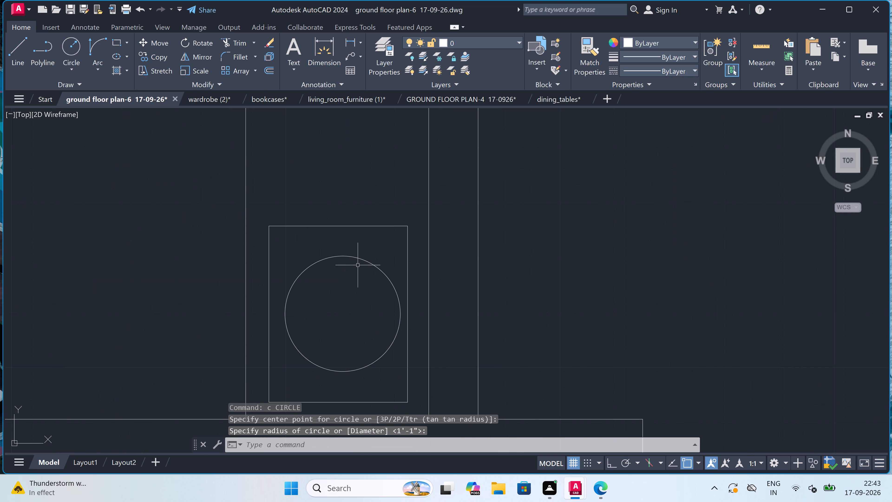
pyautogui.scroll(-5, 359, 266)
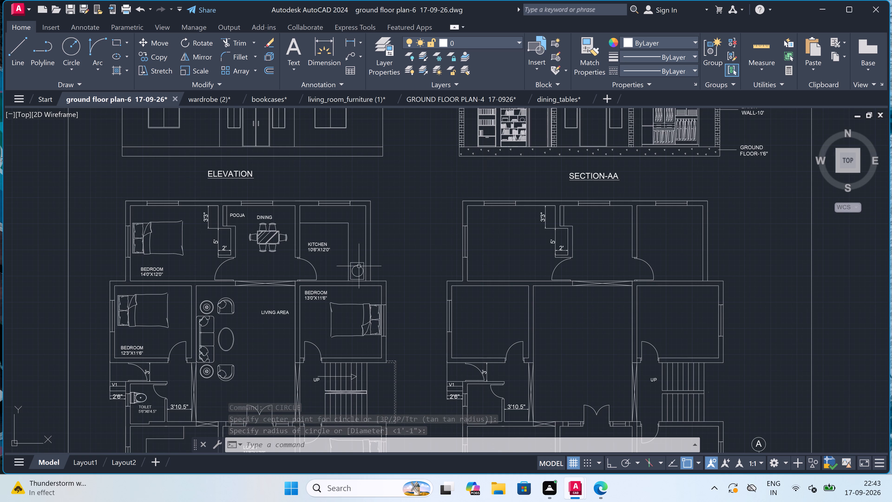
pyautogui.scroll(4, 359, 266)
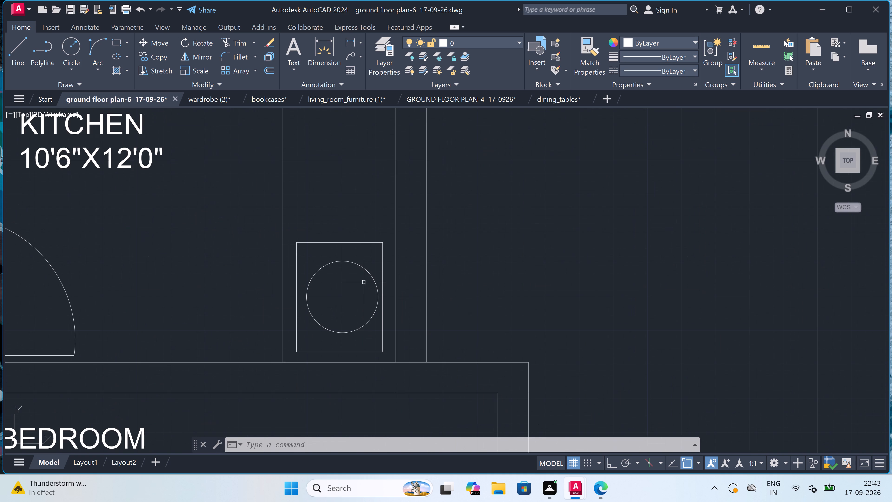
pyautogui.press('space')
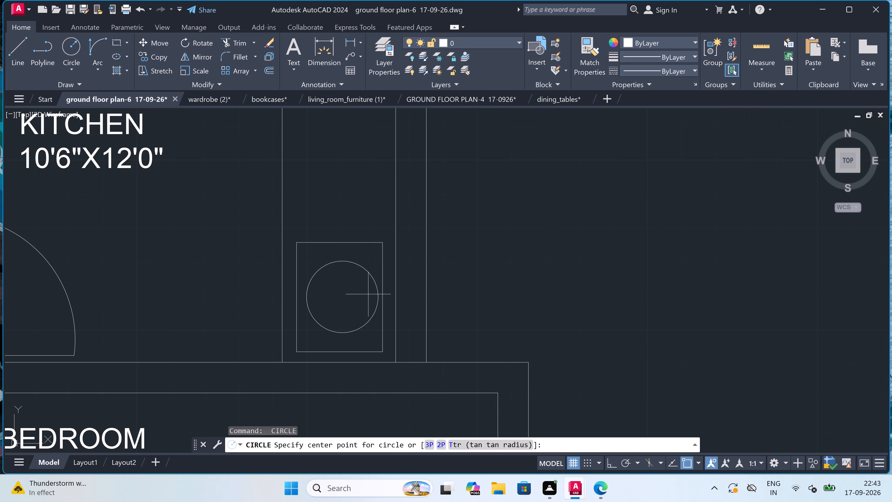
pyautogui.press('Escape')
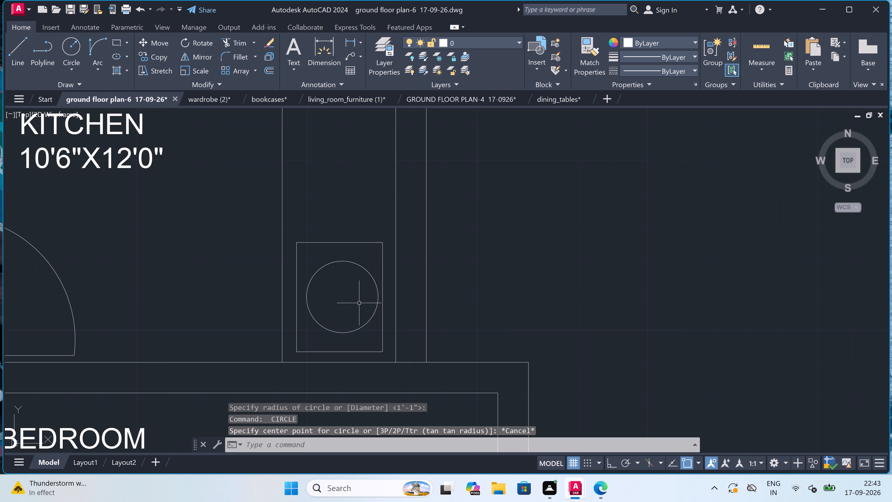
# Draw a small tap rectangle overlapping the basin circle and the sink outline on the outer wall side.
pyautogui.write('rec')
pyautogui.press('space')
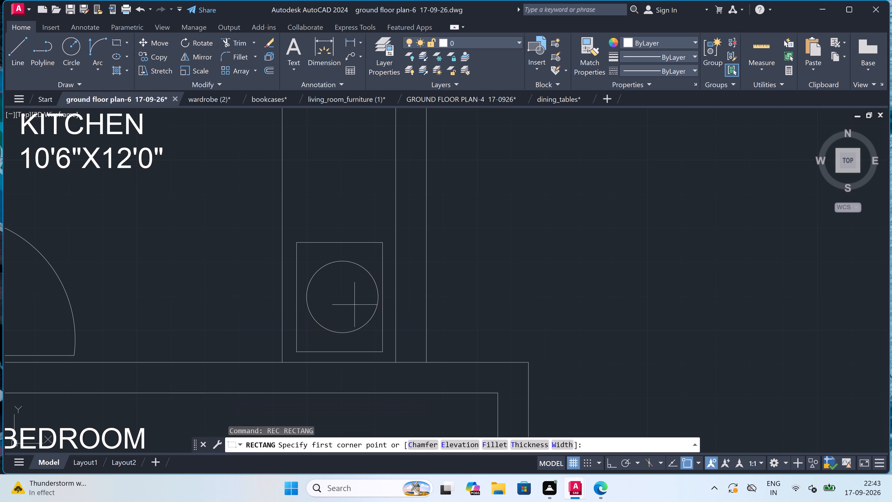
pyautogui.scroll(1, 360, 304)
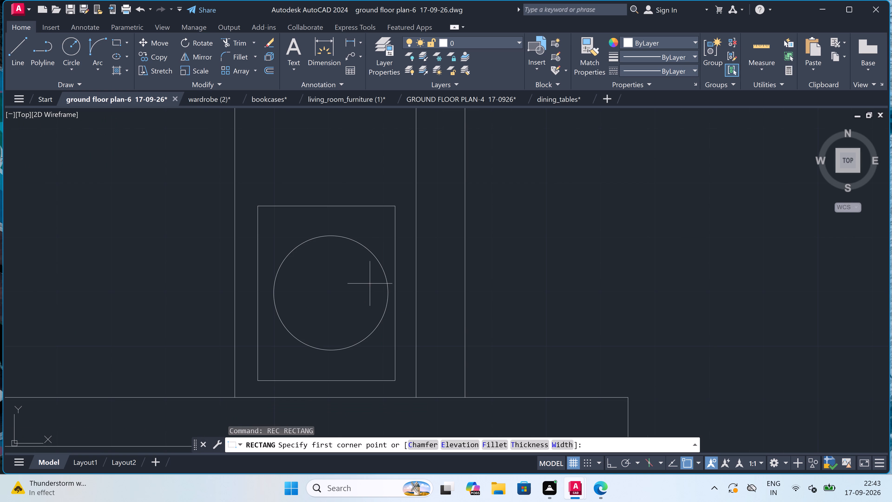
pyautogui.click(374, 280)
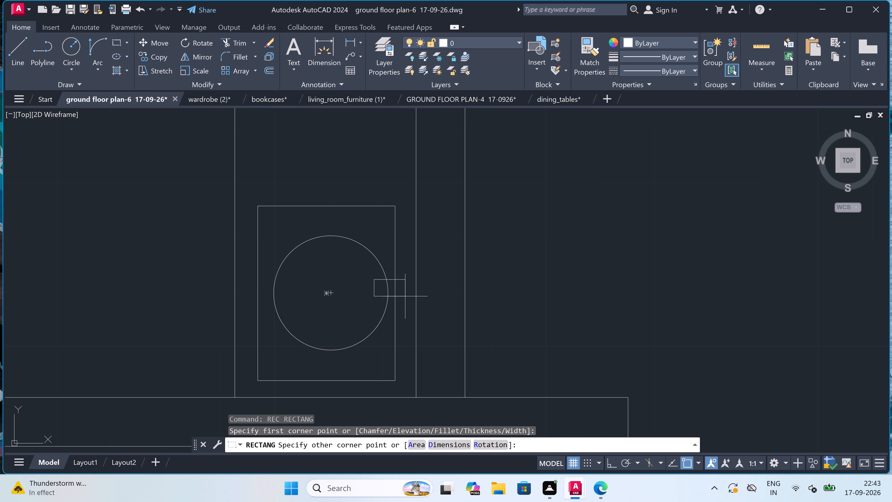
pyautogui.click(405, 297)
# Trim the parts of the basin circle and the sink outline that lie inside the small tap rectangle.
pyautogui.write('tr')
pyautogui.press('space')
pyautogui.click(389, 290)
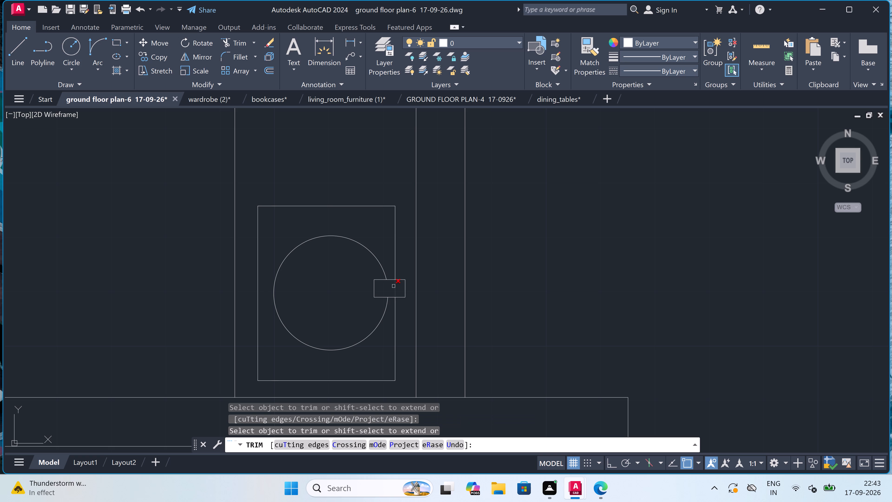
pyautogui.click(394, 285)
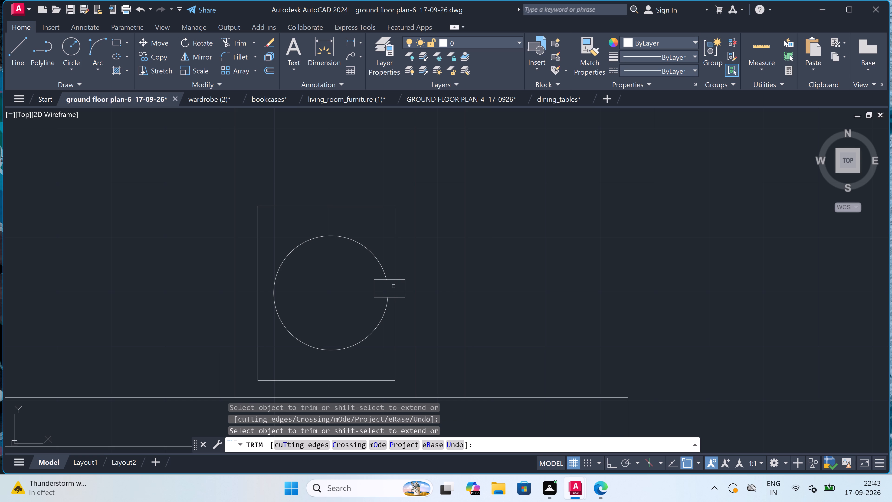
pyautogui.press('Escape')
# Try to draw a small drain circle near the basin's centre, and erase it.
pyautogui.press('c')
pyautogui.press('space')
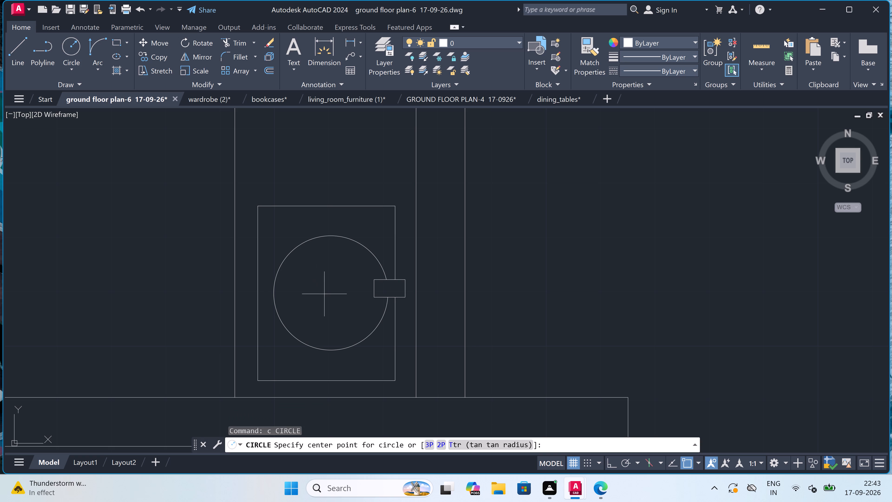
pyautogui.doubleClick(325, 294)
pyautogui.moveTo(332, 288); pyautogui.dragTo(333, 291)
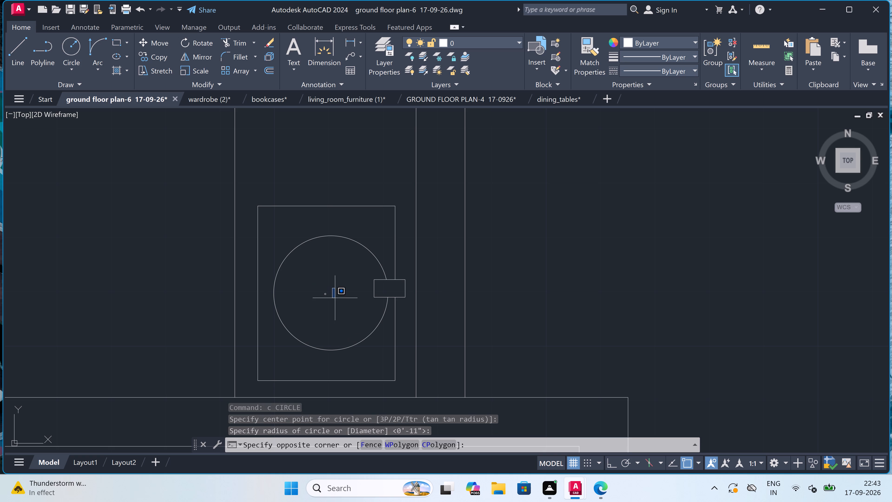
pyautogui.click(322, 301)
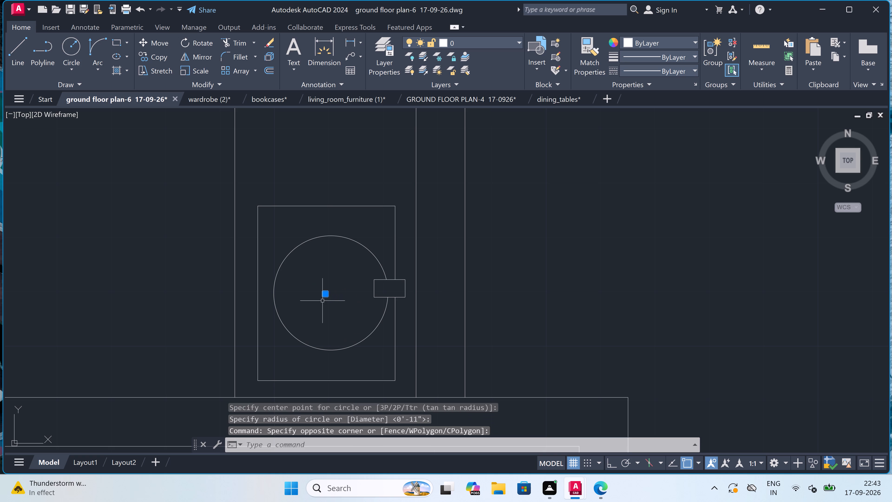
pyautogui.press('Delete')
# Draw a small drain circle at the centre of the basin circle.
pyautogui.write('c')
pyautogui.press('space')
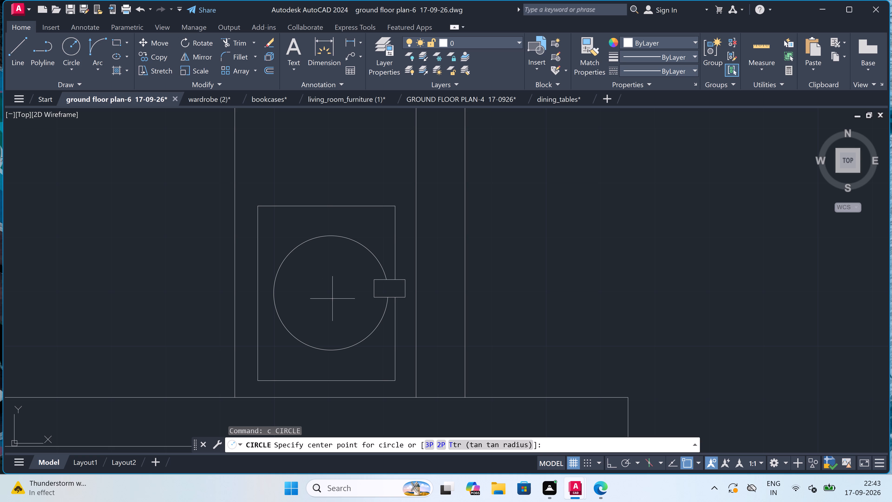
pyautogui.click(329, 292)
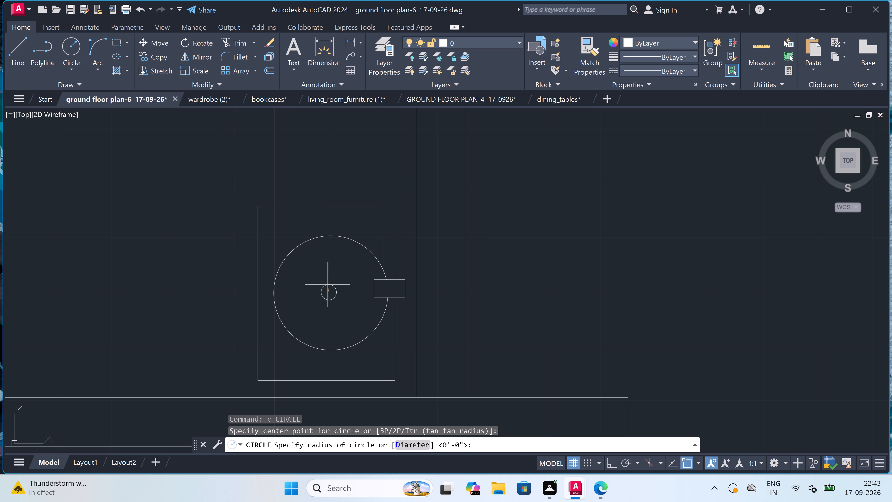
pyautogui.moveTo(328, 289); pyautogui.dragTo(331, 292)
# Review the furnished ground floor plan, examining the kitchen, living area, toilet, staircase and bedrooms.
pyautogui.scroll(-3, 332, 282)
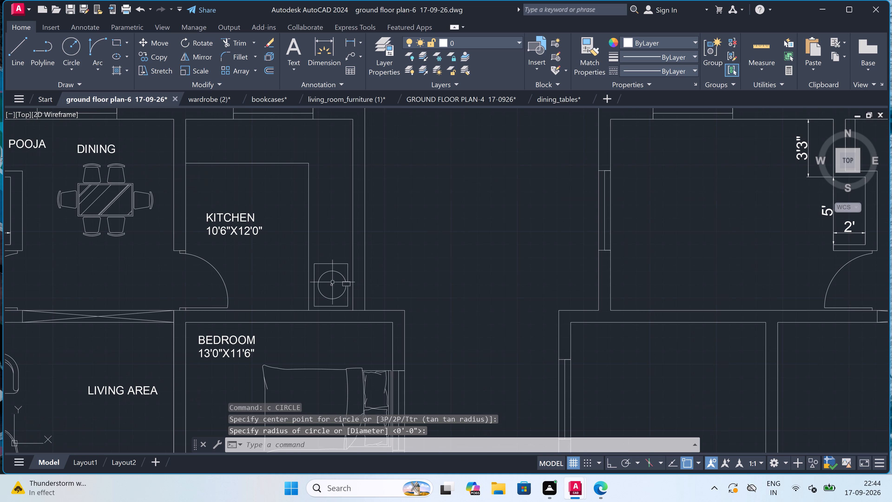
pyautogui.scroll(-2, 338, 286)
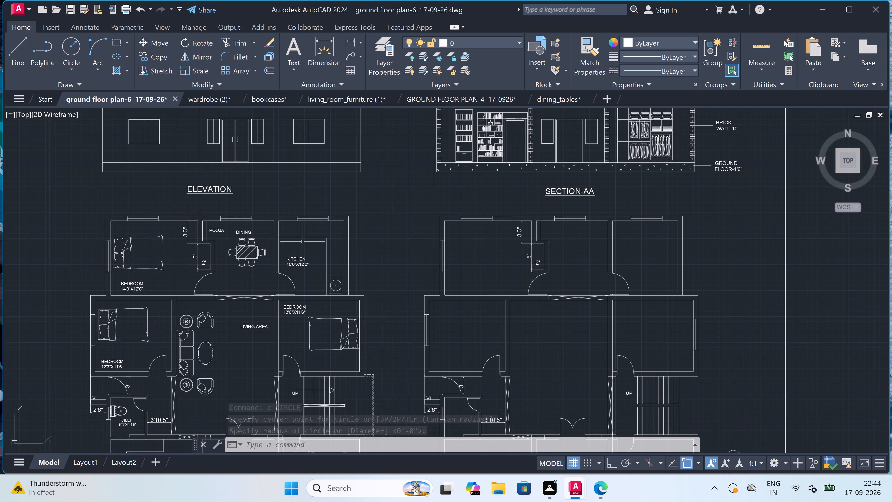
pyautogui.scroll(-1, 235, 229)
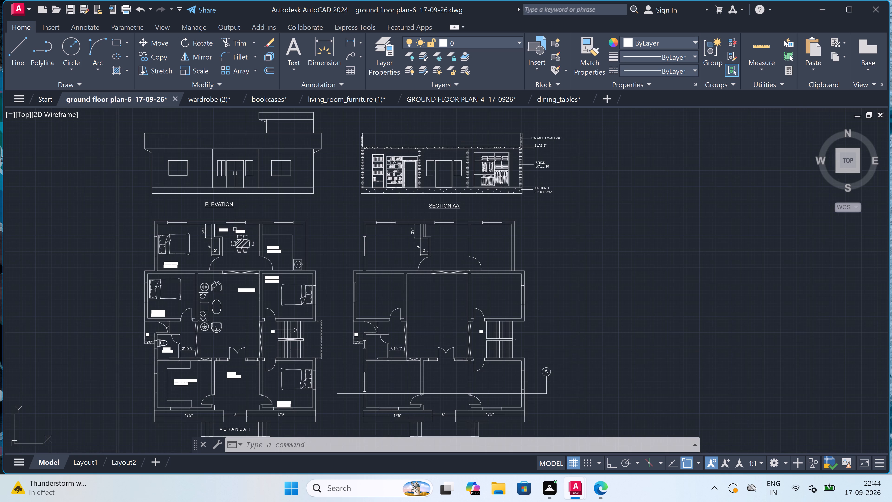
pyautogui.scroll(2, 255, 270)
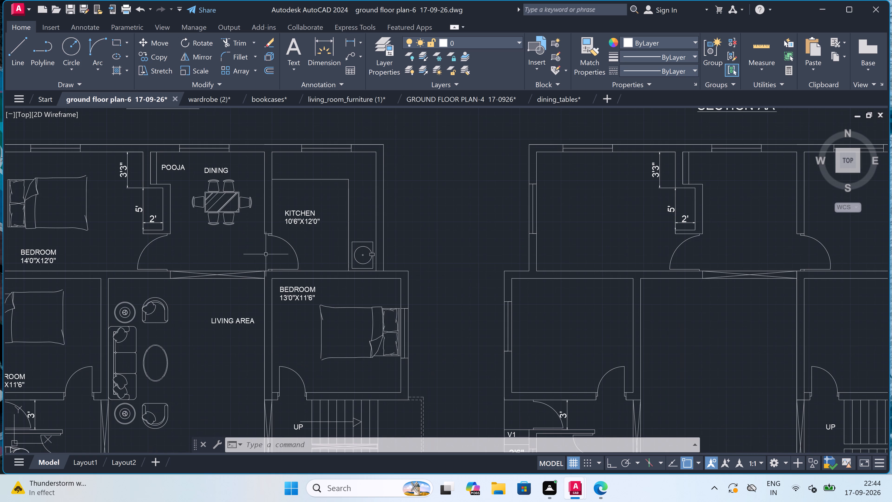
pyautogui.scroll(-3, 267, 250)
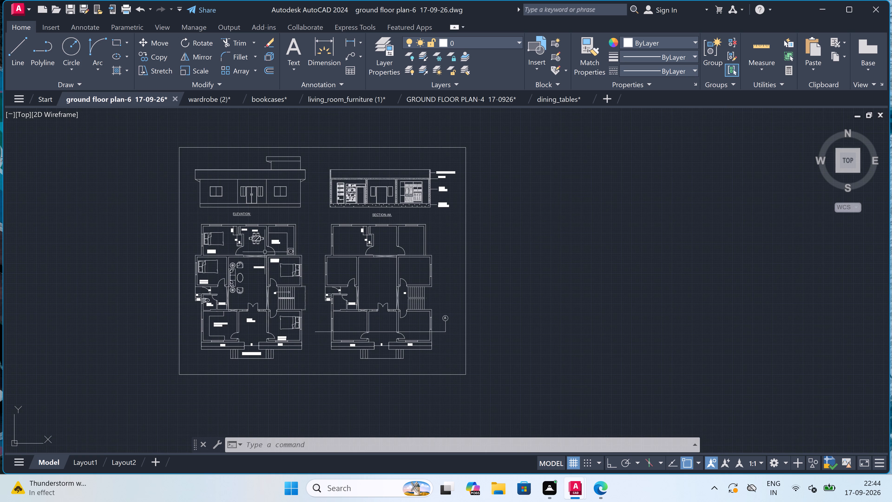
pyautogui.scroll(2, 221, 303)
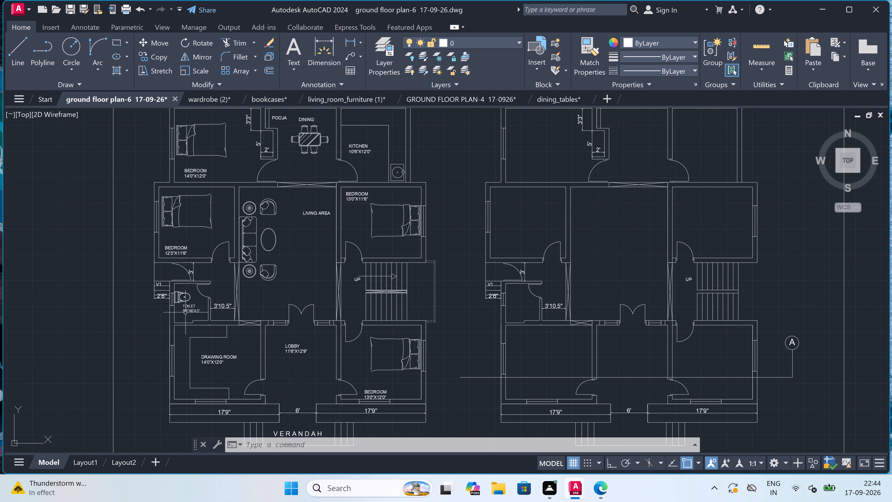
pyautogui.scroll(2, 185, 312)
pyautogui.scroll(-3, 199, 317)
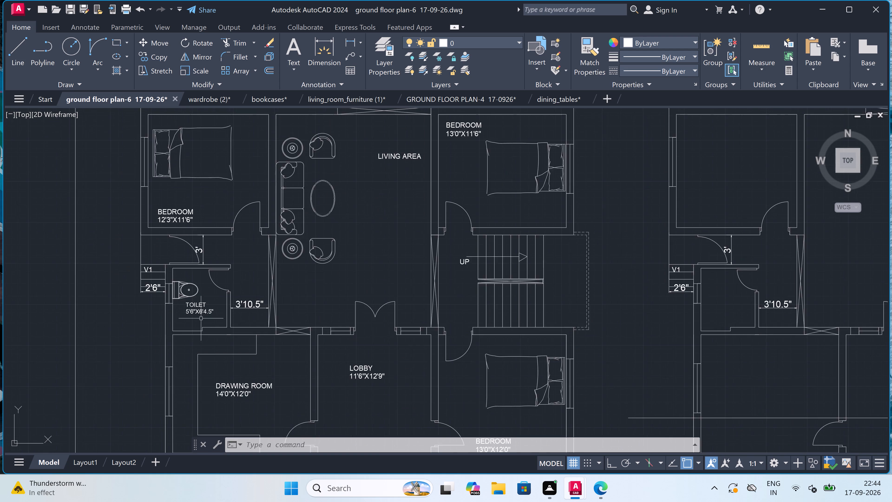
pyautogui.scroll(3, 204, 232)
pyautogui.scroll(-3, 204, 234)
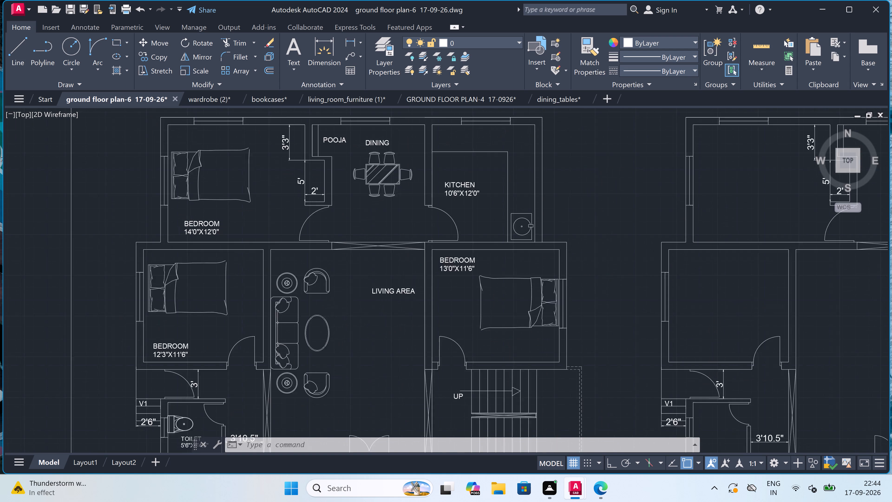
pyautogui.scroll(2, 204, 234)
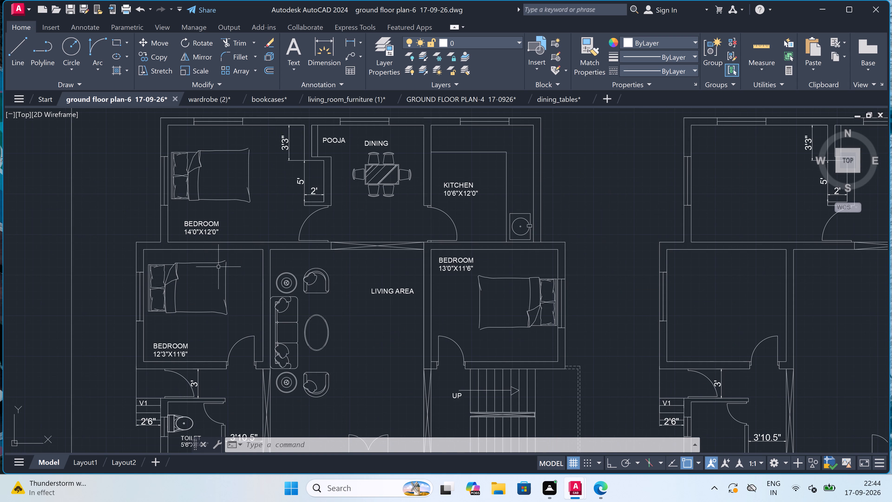
# Hatch the dining-kitchen partition and the kitchen's outer corner wall on the furnished plan with solid grey 99,100,102.
pyautogui.scroll(-2, 222, 267)
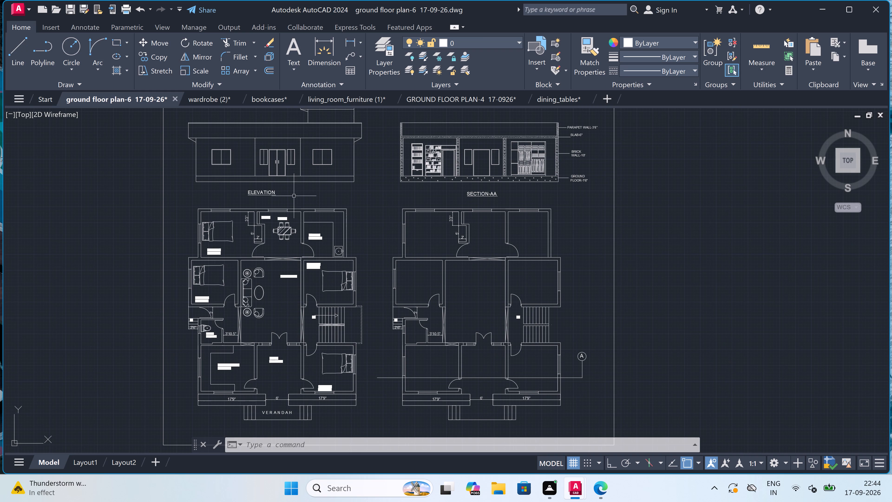
pyautogui.scroll(3, 293, 197)
pyautogui.scroll(-3, 294, 202)
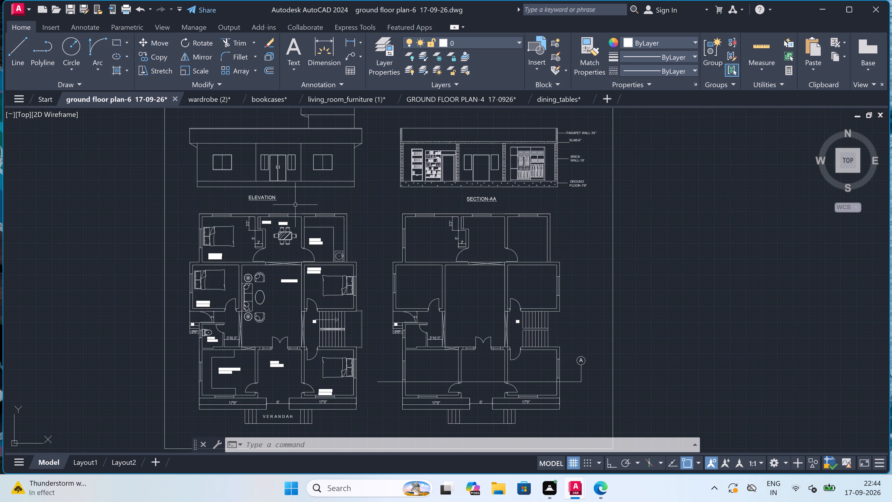
pyautogui.scroll(1, 295, 205)
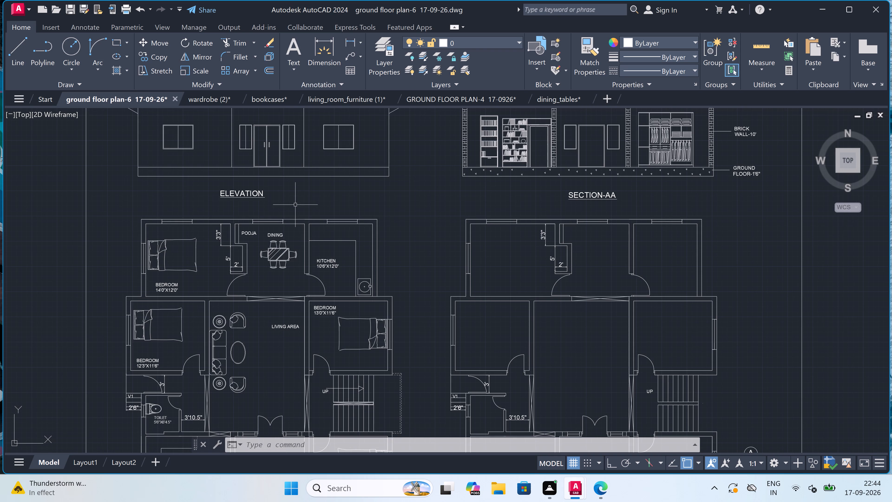
pyautogui.press('h')
pyautogui.press('space')
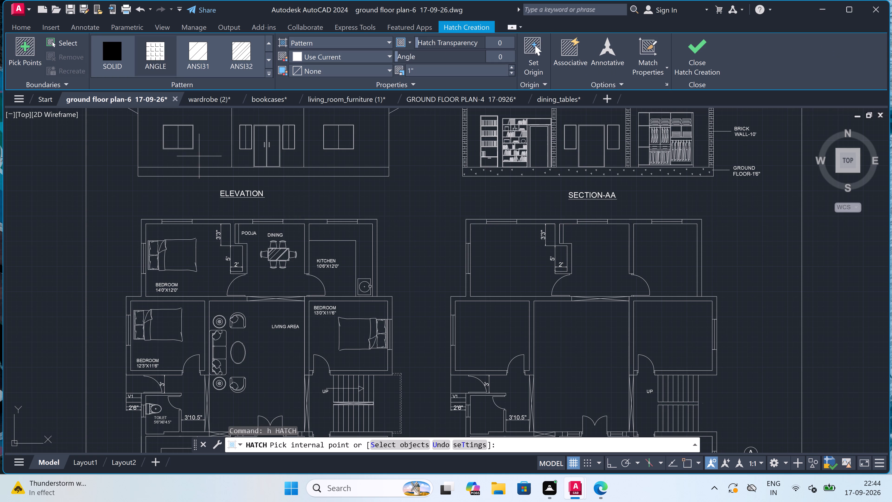
pyautogui.click(111, 44)
pyautogui.click(298, 50)
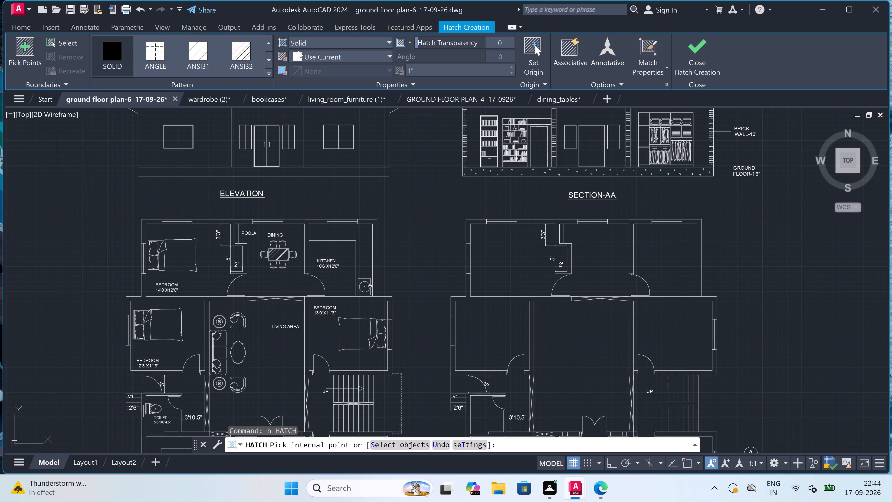
pyautogui.moveTo(298, 117); pyautogui.dragTo(299, 119)
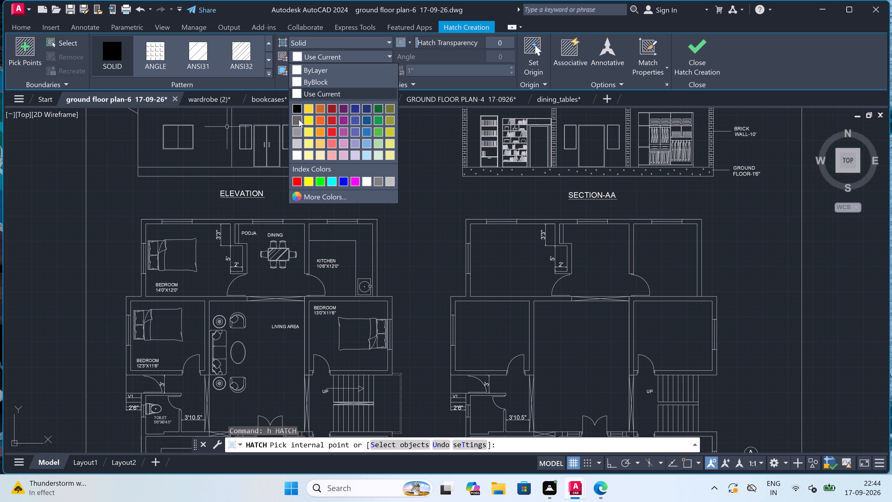
pyautogui.moveTo(299, 119); pyautogui.dragTo(300, 120)
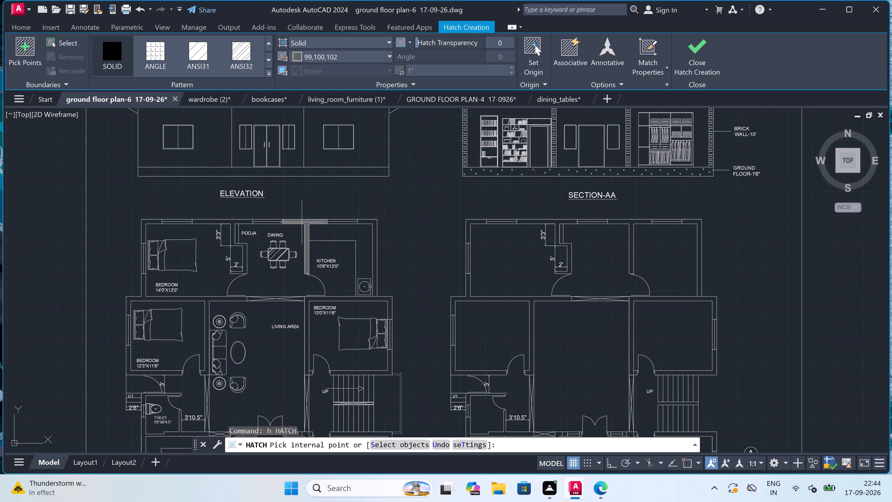
pyautogui.click(302, 222)
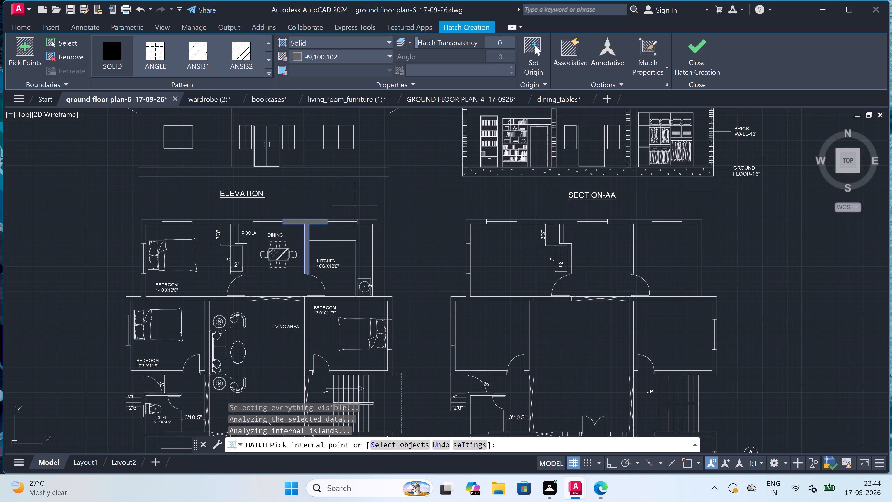
pyautogui.scroll(2, 375, 228)
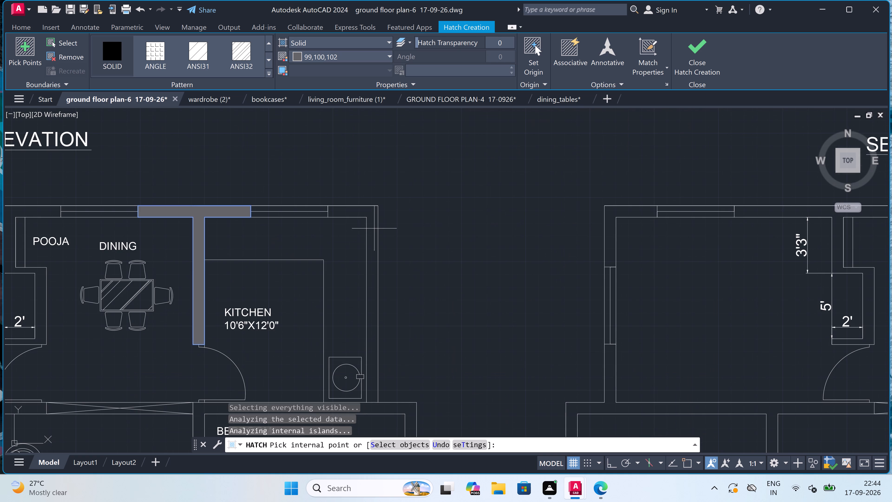
pyautogui.click(374, 228)
# Extend the solid grey hatch to the 13'0"X11'6" bedroom's kitchen-side and living-area walls and its outer corner wall beside the stairs.
pyautogui.scroll(-3, 374, 228)
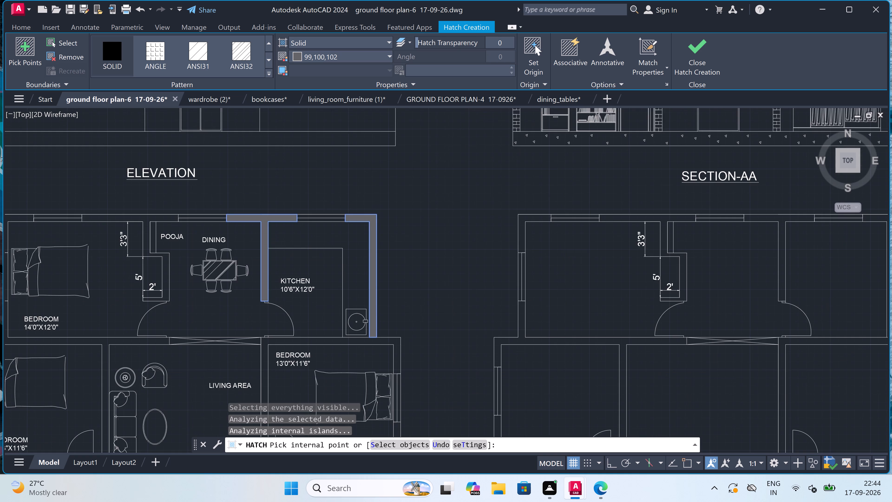
pyautogui.scroll(-1, 374, 228)
pyautogui.scroll(2, 349, 268)
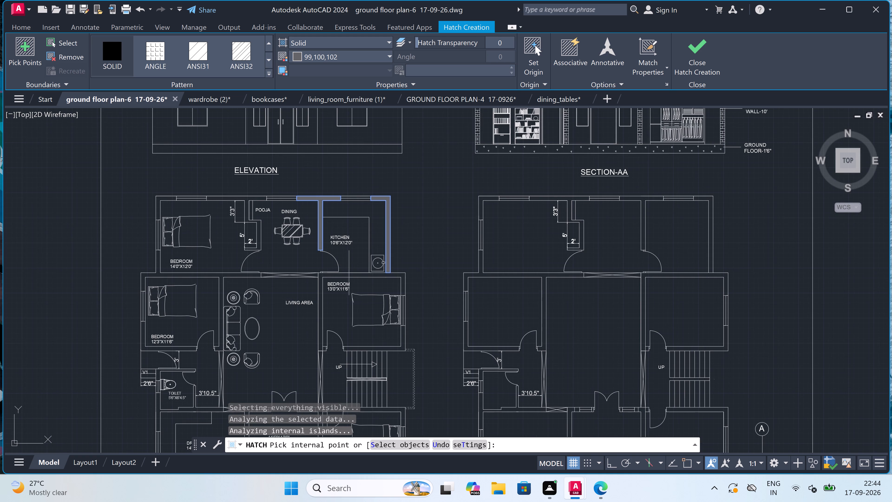
pyautogui.scroll(1, 347, 274)
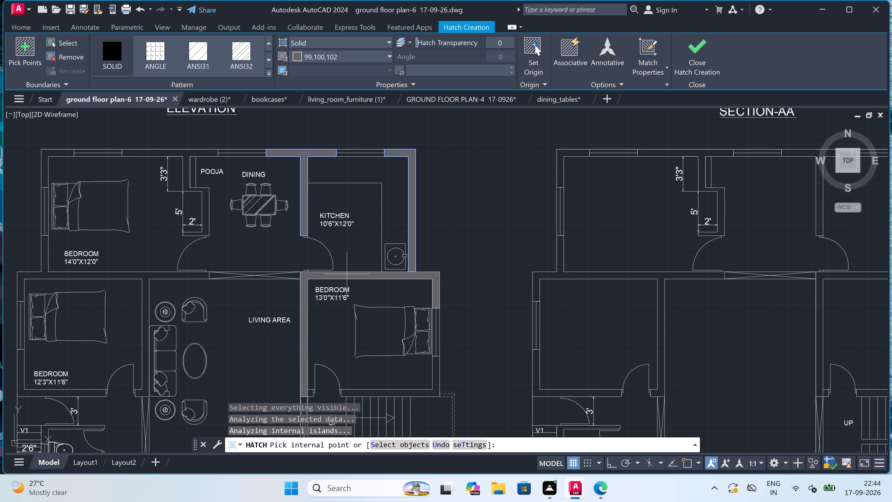
pyautogui.click(347, 274)
pyautogui.scroll(-3, 347, 274)
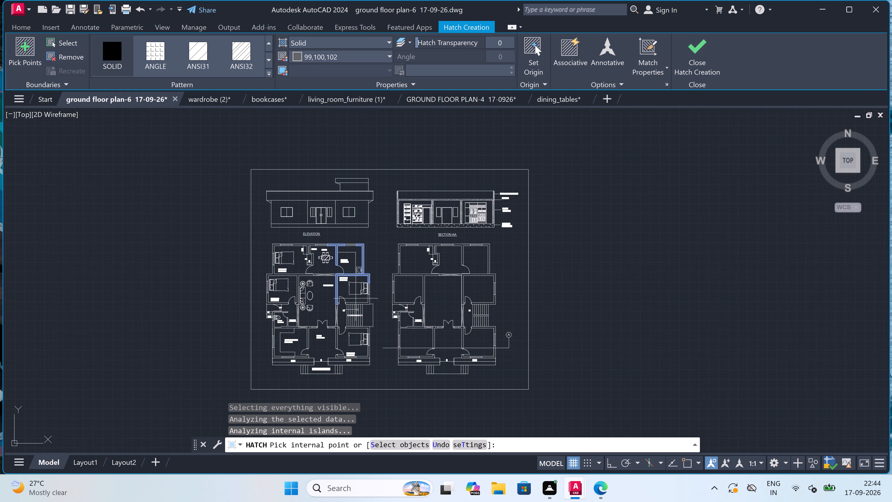
pyautogui.scroll(3, 368, 308)
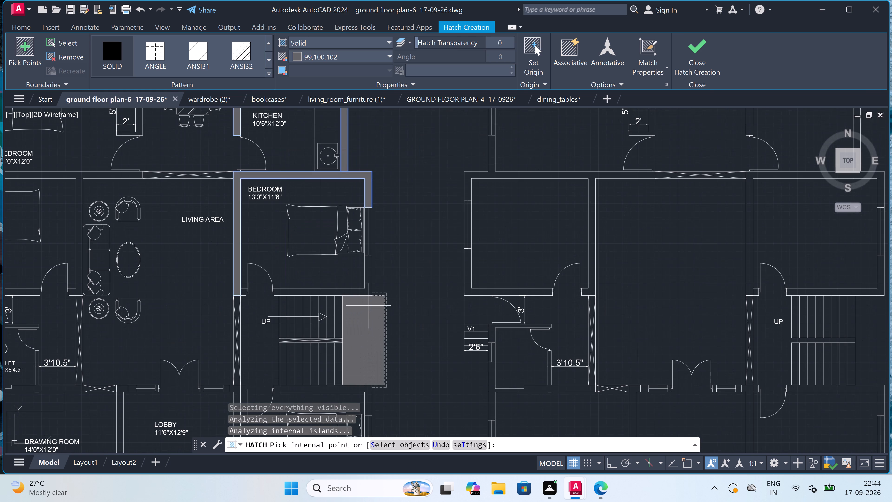
pyautogui.scroll(2, 359, 295)
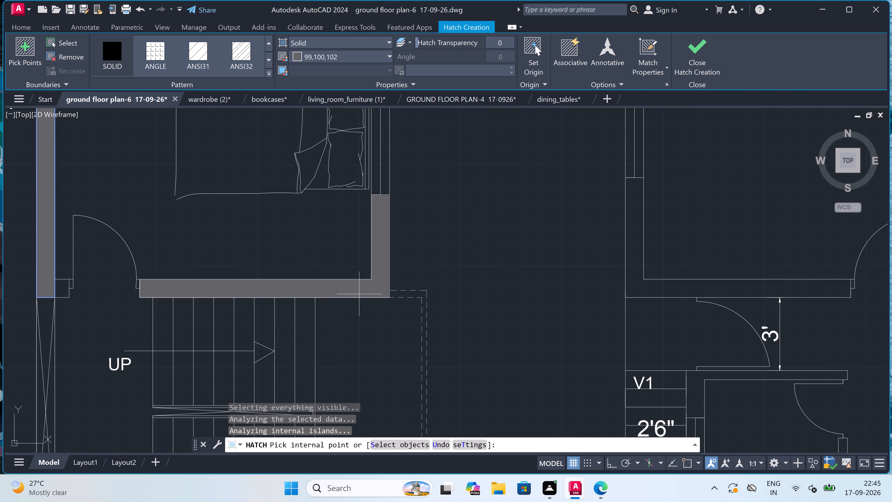
pyautogui.click(357, 291)
# Fill the 13'0"X12'0" bedroom's staircase-side wall and its outer corner wall facing the verandah with the solid grey hatch.
pyautogui.scroll(-5, 357, 291)
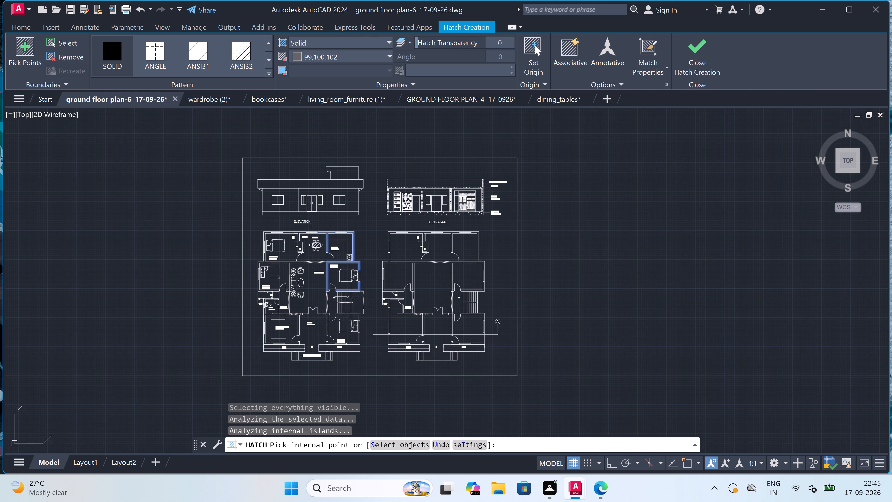
pyautogui.scroll(3, 348, 318)
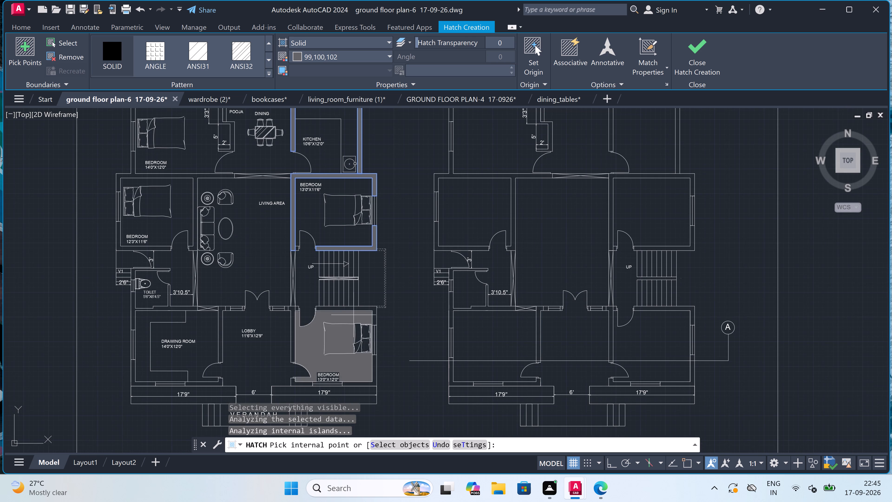
pyautogui.scroll(2, 353, 315)
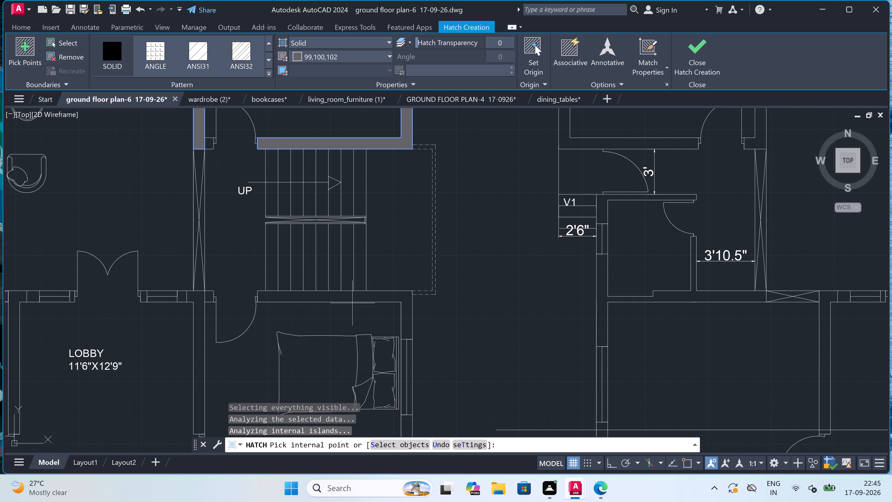
pyautogui.click(355, 297)
pyautogui.scroll(-4, 355, 297)
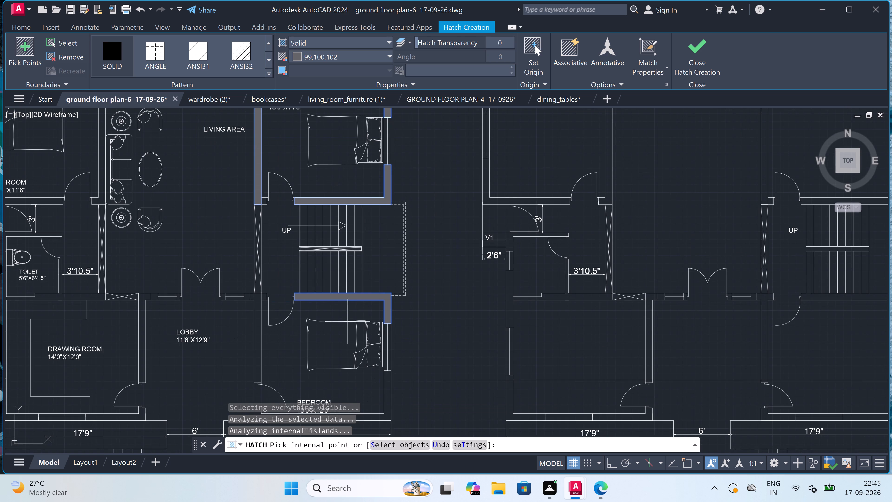
pyautogui.scroll(-3, 350, 324)
pyautogui.scroll(1, 349, 351)
pyautogui.scroll(-3, 347, 350)
pyautogui.scroll(3, 357, 367)
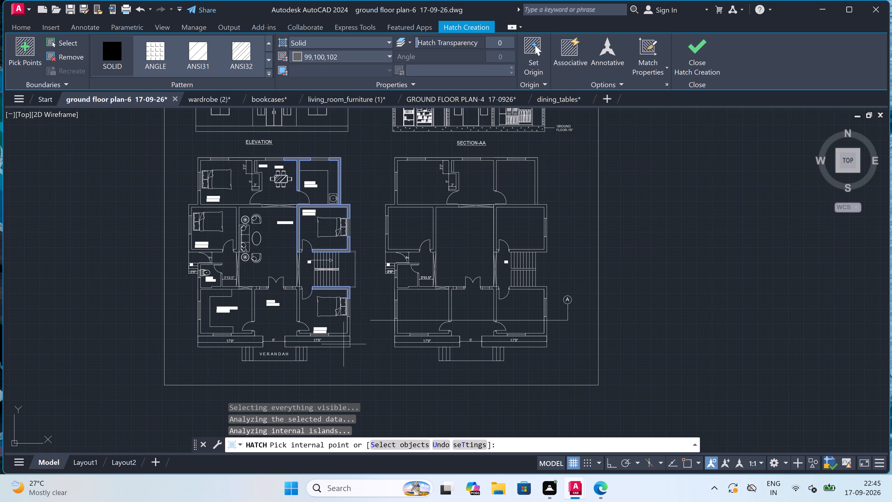
pyautogui.scroll(3, 343, 329)
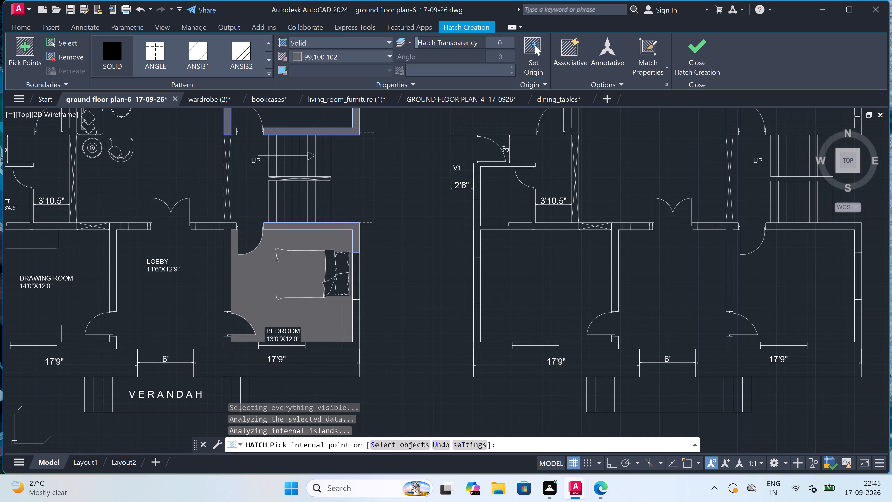
pyautogui.scroll(3, 347, 348)
pyautogui.click(347, 348)
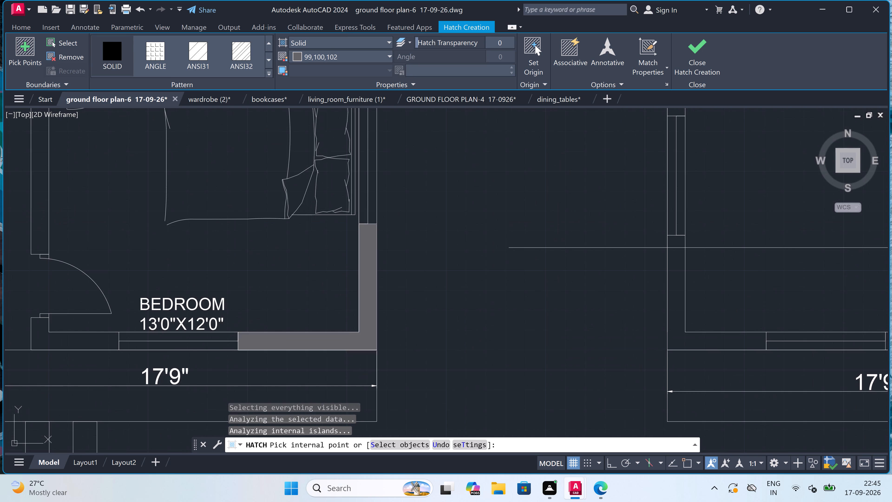
# Fill the wall corner between the 13'0"X12'0" bedroom's door and verandah window, and the lobby-bedroom partition, with solid grey hatch.
pyautogui.scroll(-4, 347, 347)
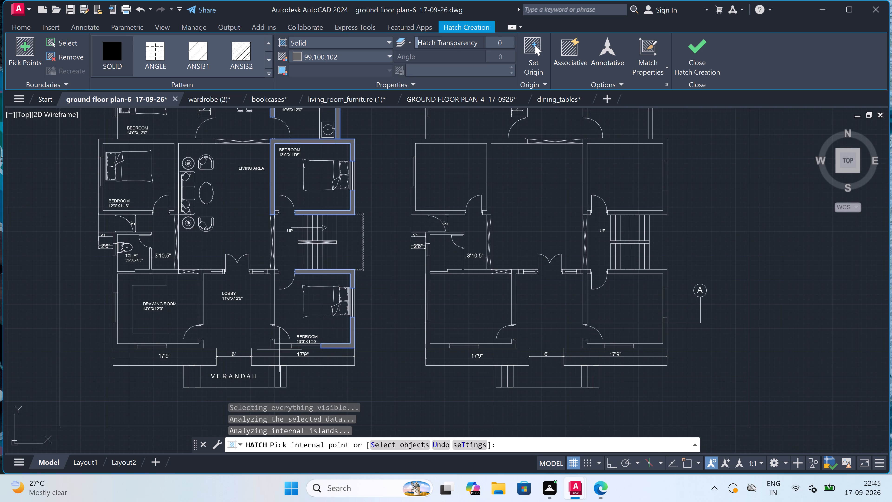
pyautogui.scroll(4, 279, 349)
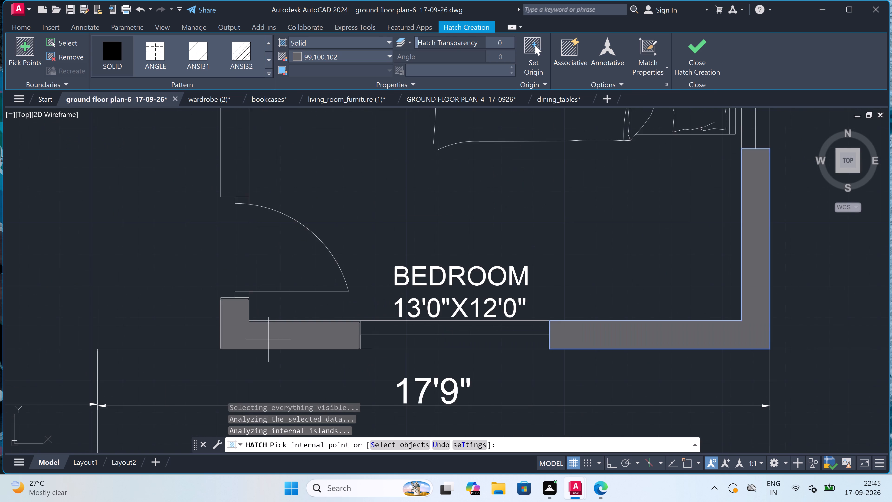
pyautogui.scroll(1, 268, 339)
pyautogui.click(268, 339)
pyautogui.scroll(-4, 268, 338)
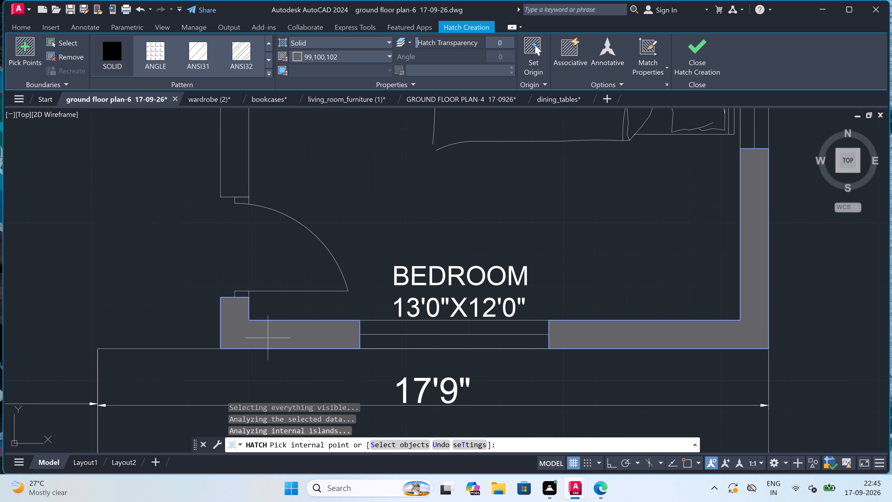
pyautogui.scroll(-2, 268, 338)
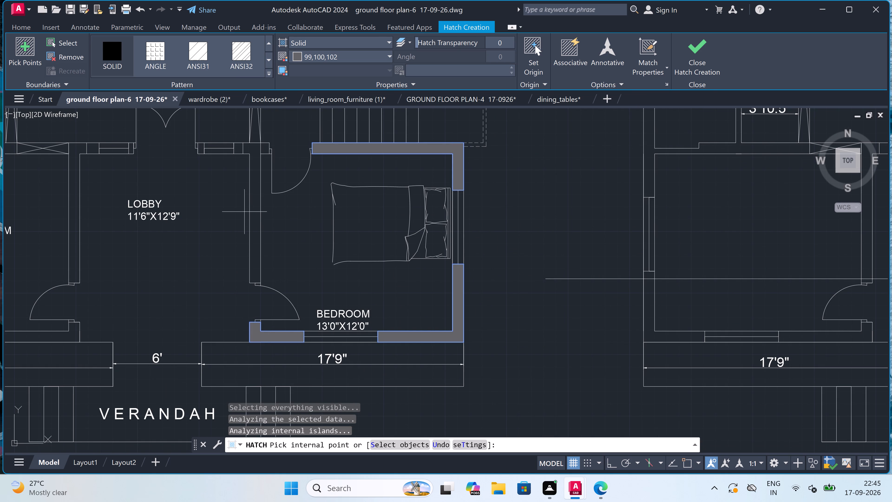
pyautogui.click(257, 204)
# Fill the short wall pieces beside the bedroom door and on both sides of the adjacent lobby window with the solid grey hatch.
pyautogui.scroll(-2, 257, 204)
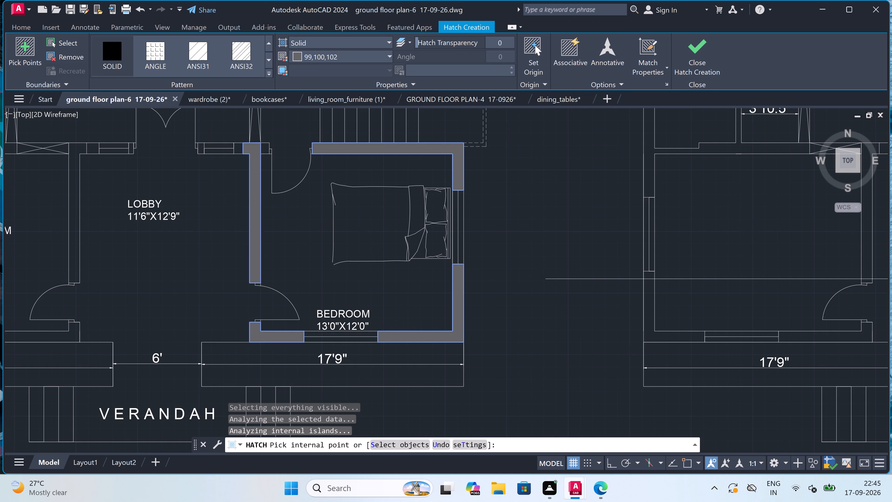
pyautogui.scroll(-1, 257, 205)
pyautogui.scroll(3, 251, 180)
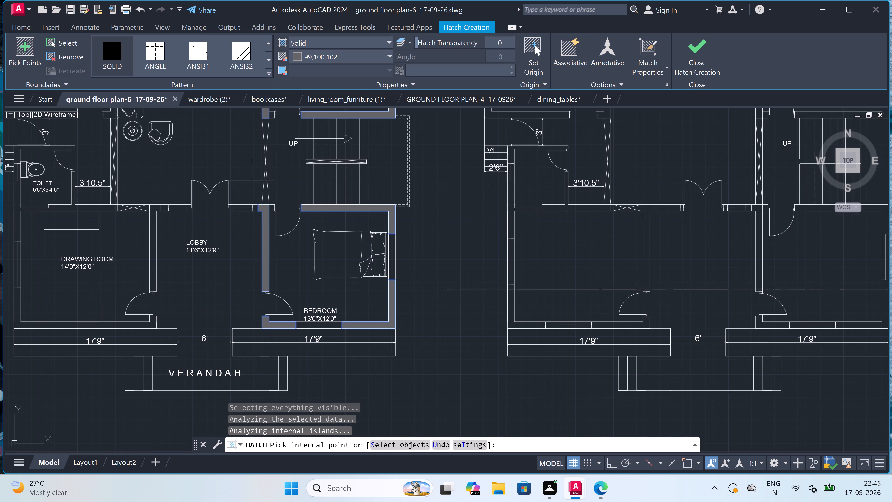
pyautogui.scroll(5, 266, 206)
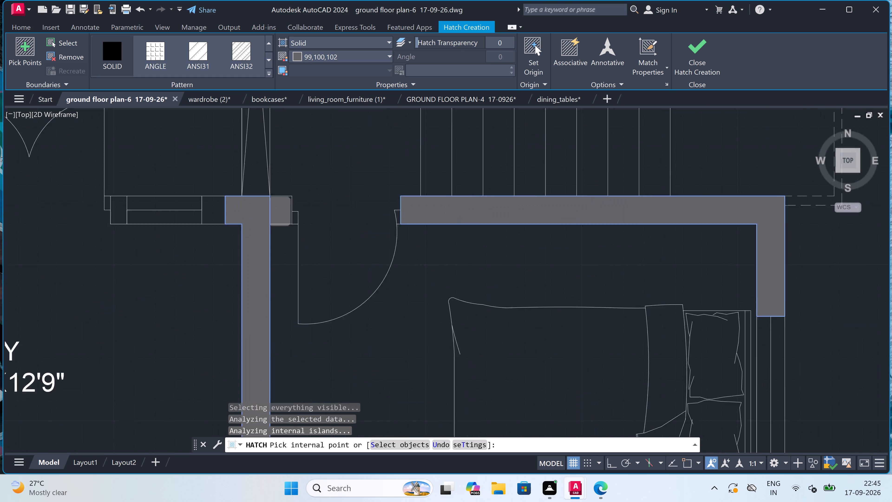
pyautogui.click(274, 209)
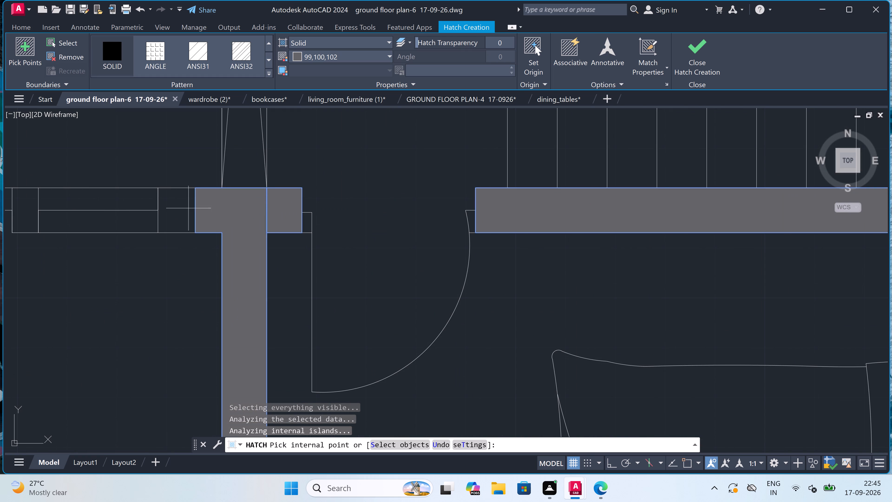
pyautogui.click(182, 209)
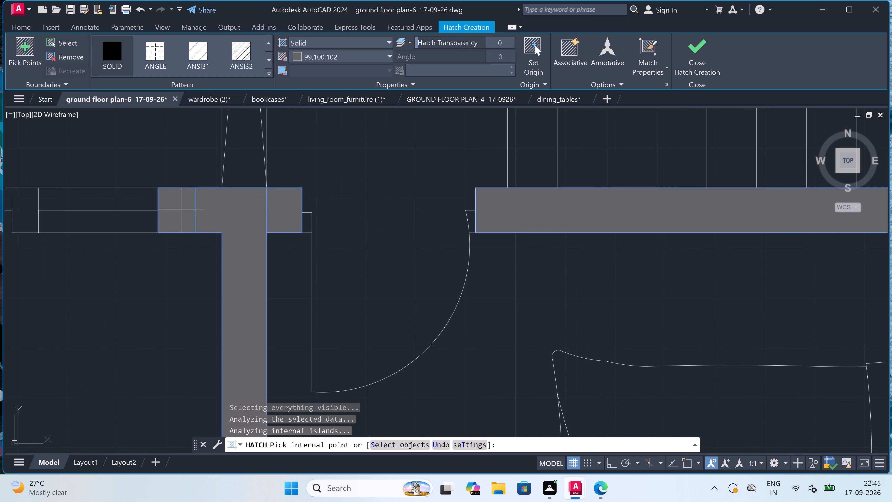
pyautogui.scroll(-4, 182, 209)
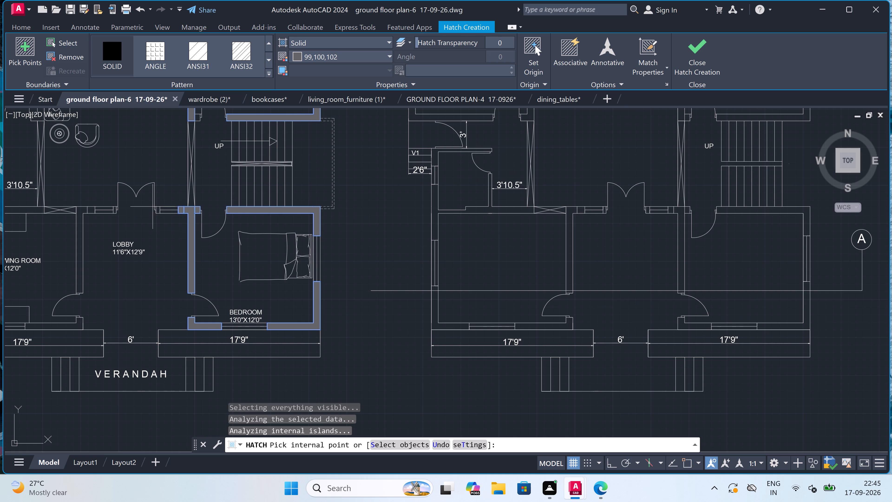
pyautogui.scroll(3, 153, 207)
pyautogui.scroll(2, 174, 208)
pyautogui.click(174, 210)
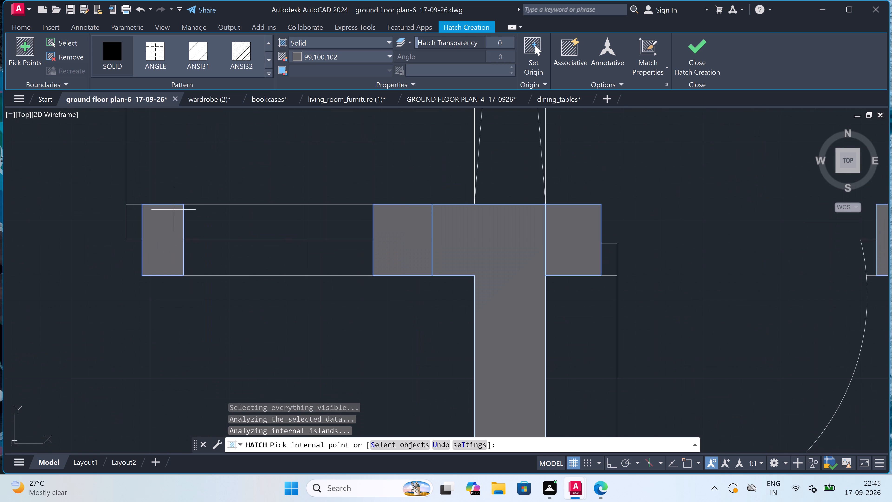
# Fill the drawing room-lobby partition and the short wall pieces on both sides of the adjacent lobby window with the solid grey hatch.
pyautogui.scroll(-7, 173, 210)
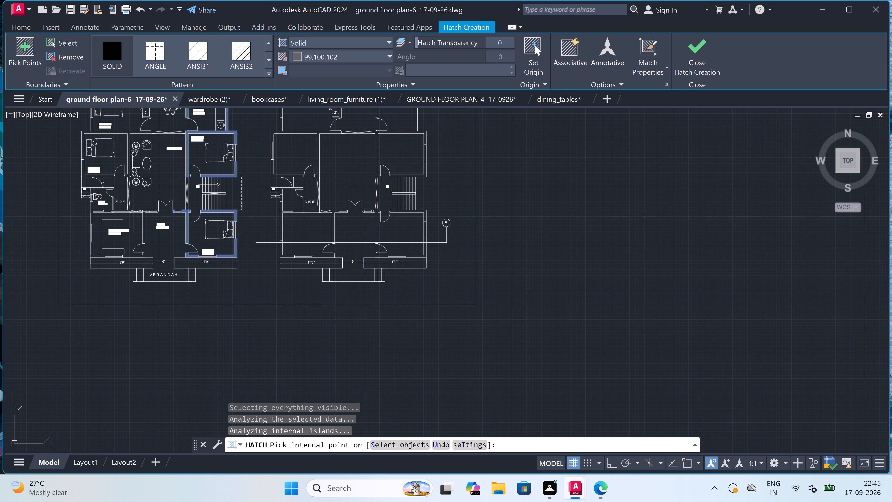
pyautogui.scroll(3, 138, 213)
pyautogui.scroll(2, 158, 210)
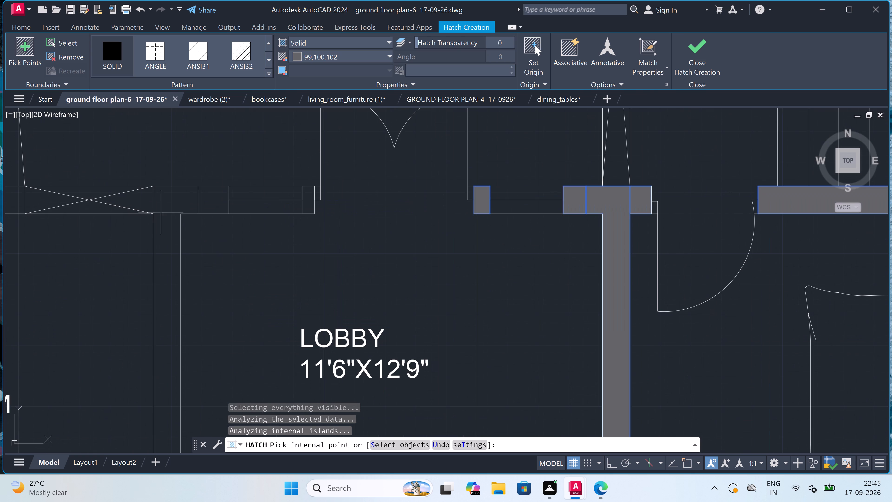
pyautogui.moveTo(166, 225); pyautogui.dragTo(171, 231)
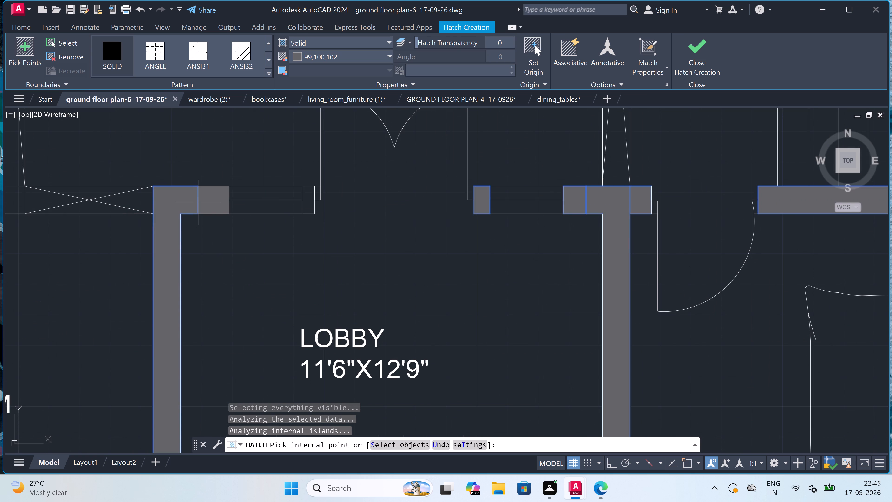
pyautogui.click(197, 204)
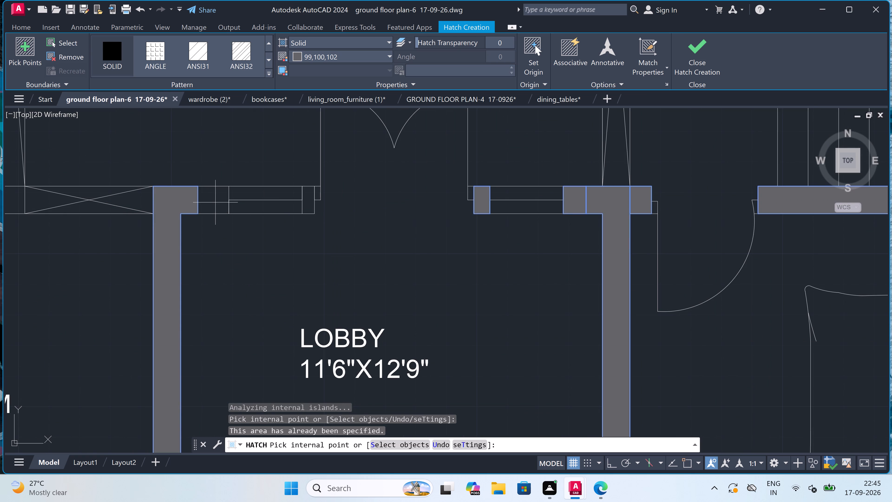
pyautogui.click(215, 202)
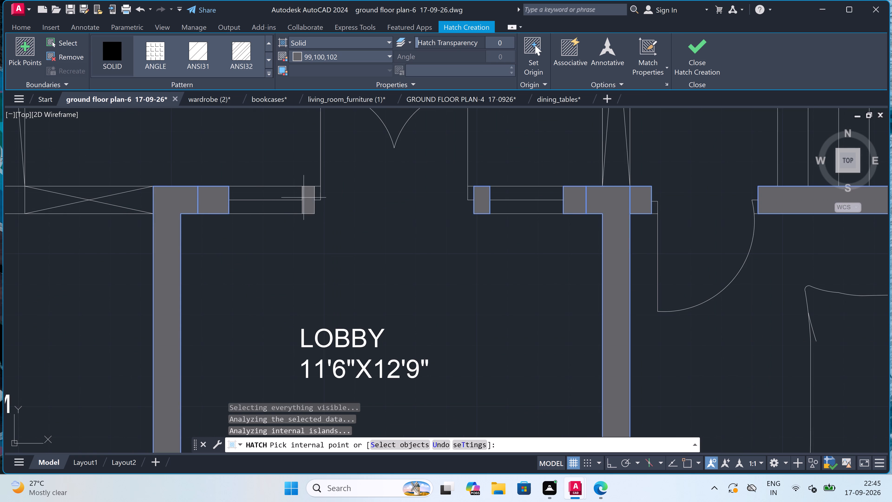
pyautogui.click(304, 198)
# Fill the drawing room's wall corner between its lobby door and verandah window with the solid grey hatch.
pyautogui.scroll(-5, 304, 198)
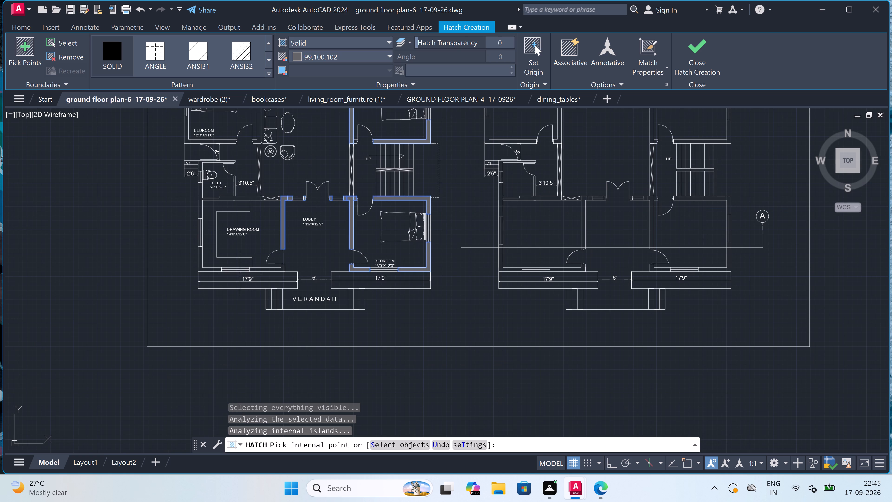
pyautogui.scroll(4, 236, 268)
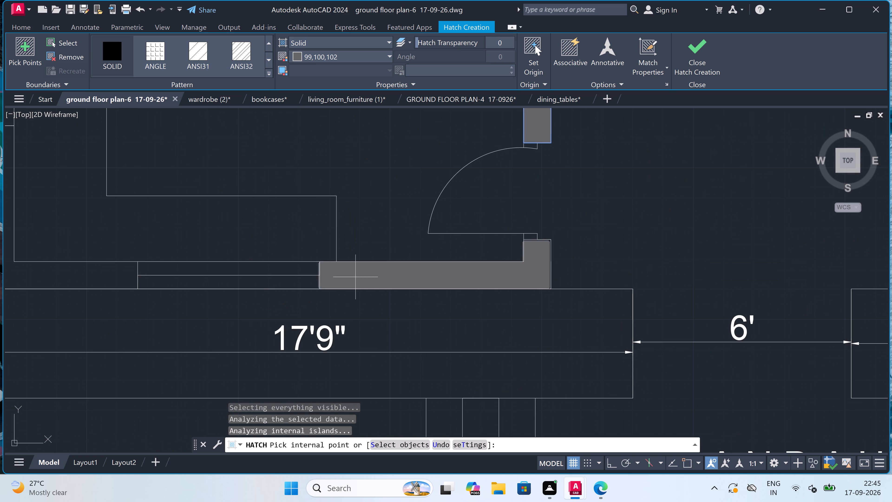
pyautogui.click(355, 277)
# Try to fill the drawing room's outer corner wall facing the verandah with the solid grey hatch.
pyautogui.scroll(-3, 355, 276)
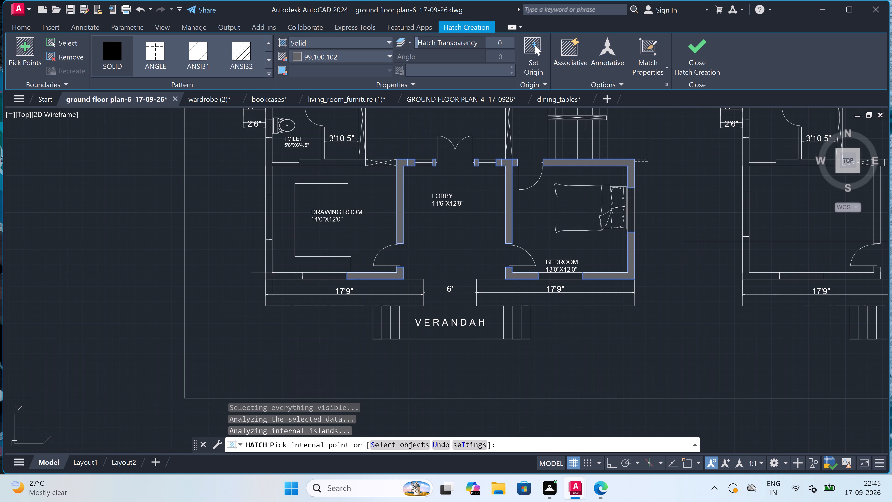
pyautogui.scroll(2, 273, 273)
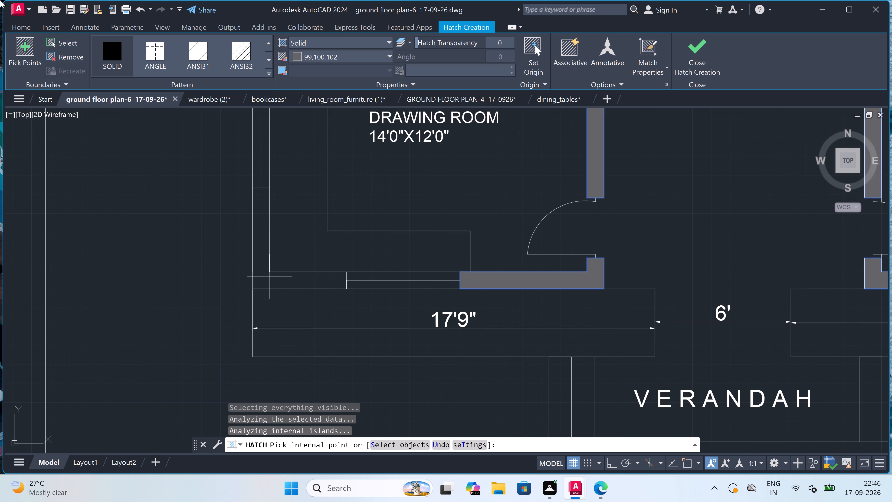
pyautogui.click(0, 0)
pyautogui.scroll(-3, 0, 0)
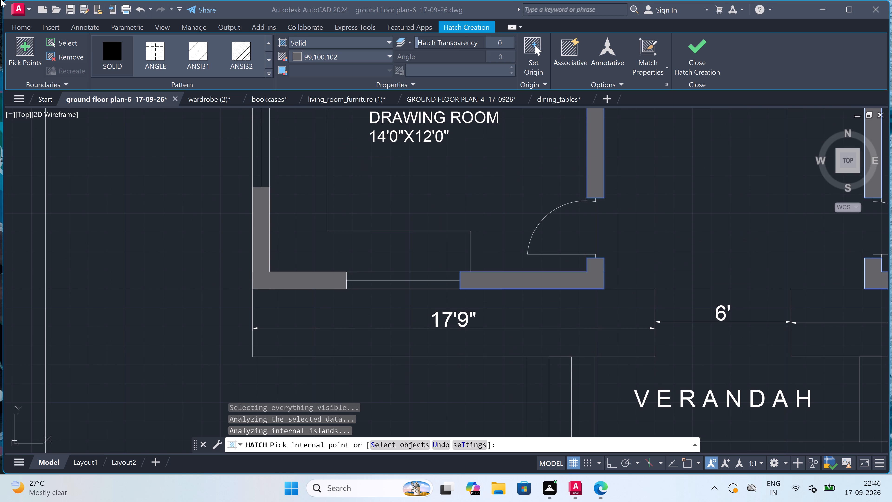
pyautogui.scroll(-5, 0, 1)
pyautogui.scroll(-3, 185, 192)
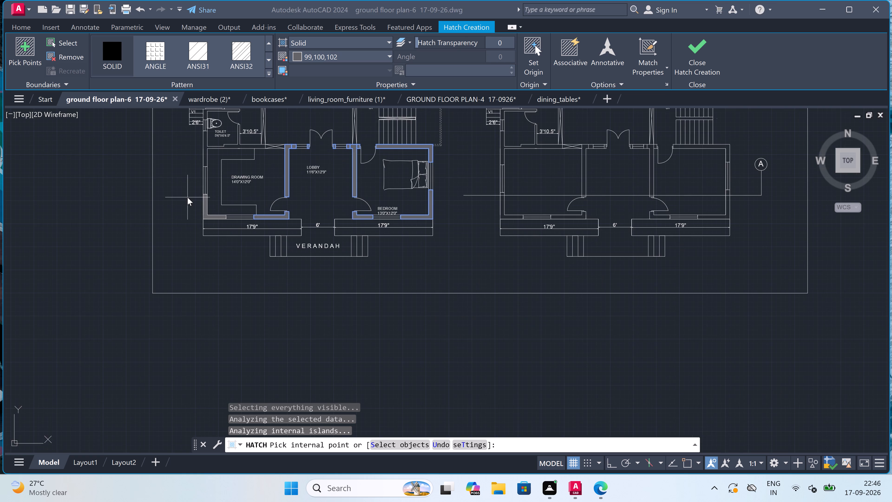
# Fill the wall between the toilet and drawing room, with its connected outer wall and toilet partition, with the solid grey hatch.
pyautogui.scroll(-3, 189, 198)
pyautogui.scroll(5, 211, 174)
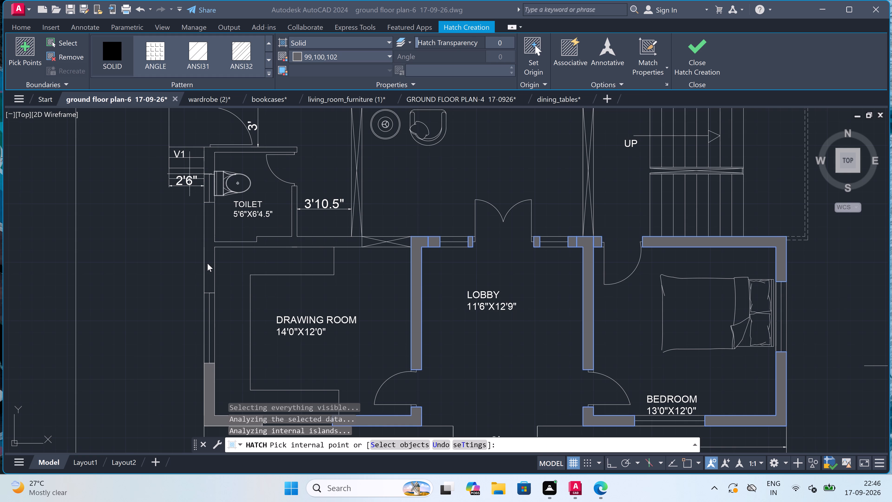
pyautogui.scroll(-5, 207, 263)
pyautogui.scroll(4, 208, 261)
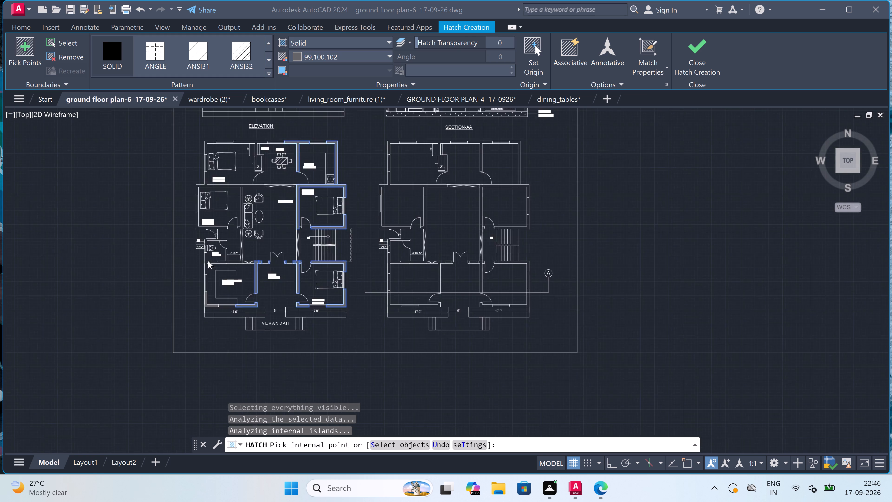
pyautogui.scroll(3, 203, 258)
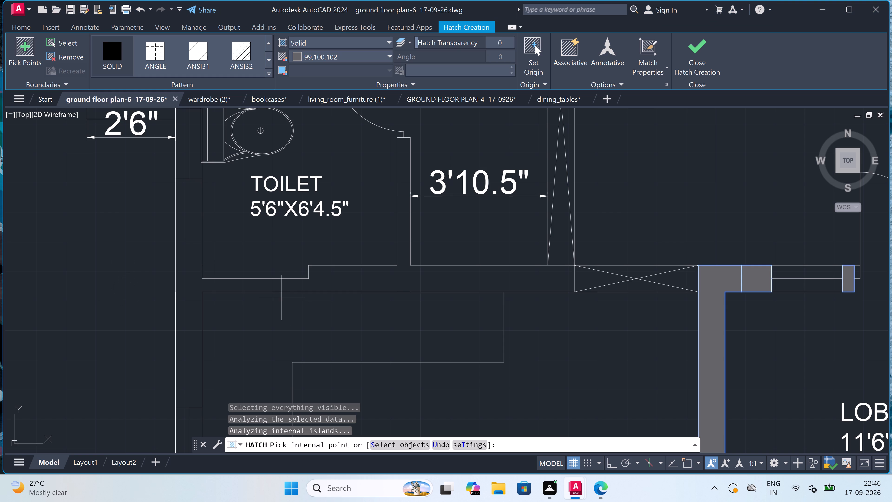
pyautogui.click(182, 297)
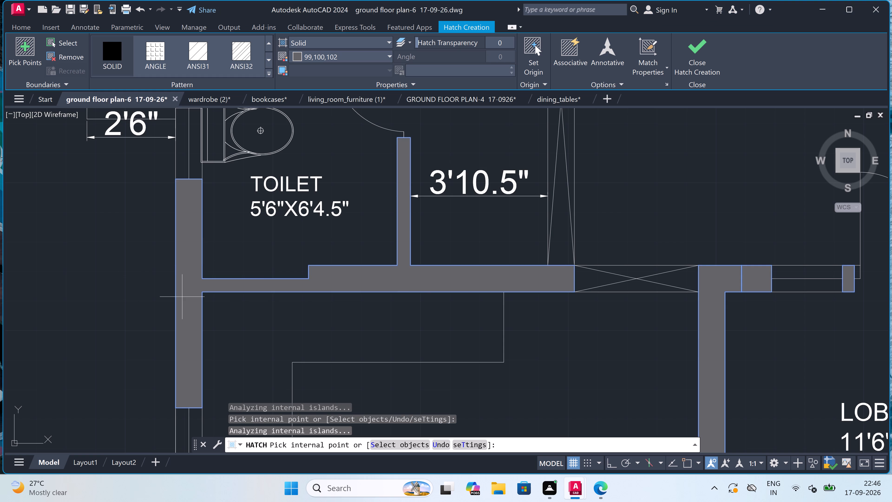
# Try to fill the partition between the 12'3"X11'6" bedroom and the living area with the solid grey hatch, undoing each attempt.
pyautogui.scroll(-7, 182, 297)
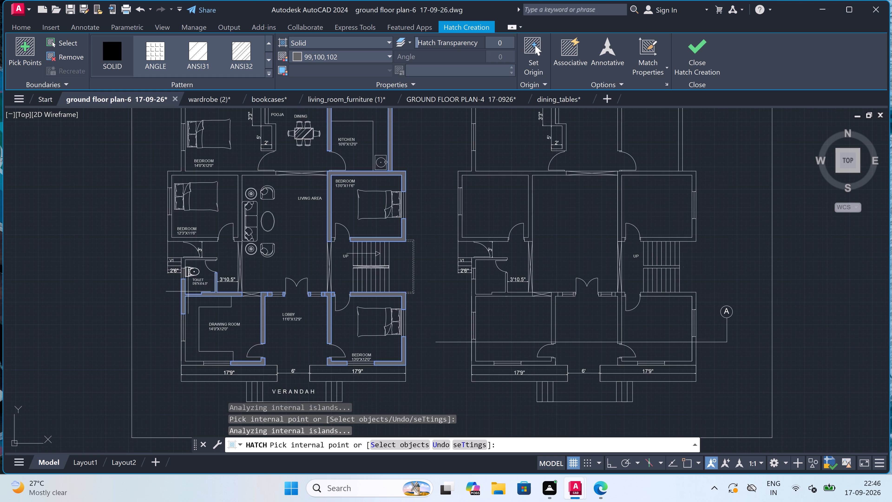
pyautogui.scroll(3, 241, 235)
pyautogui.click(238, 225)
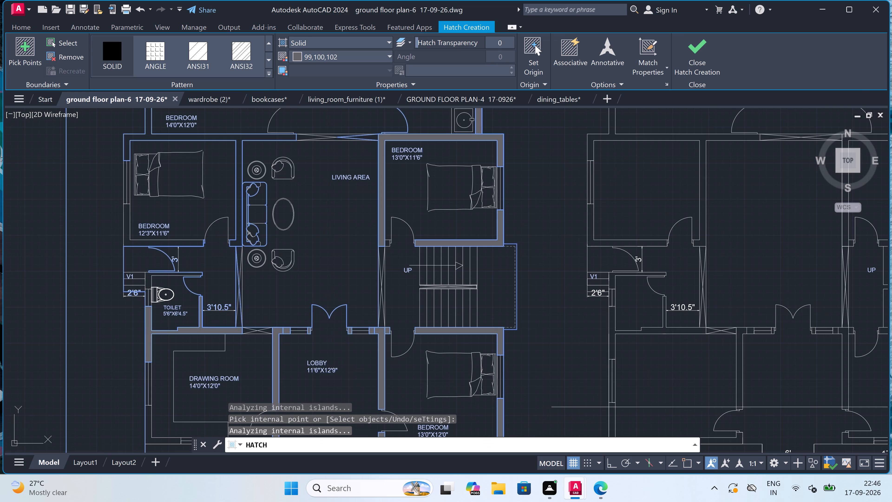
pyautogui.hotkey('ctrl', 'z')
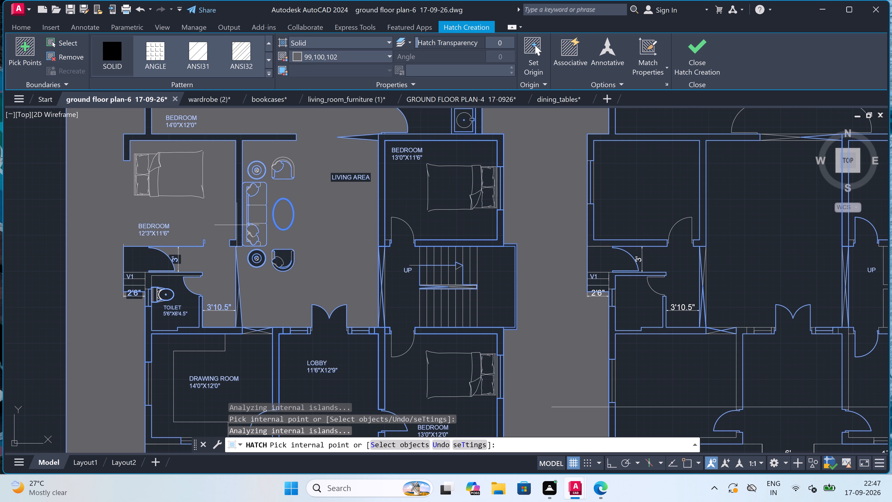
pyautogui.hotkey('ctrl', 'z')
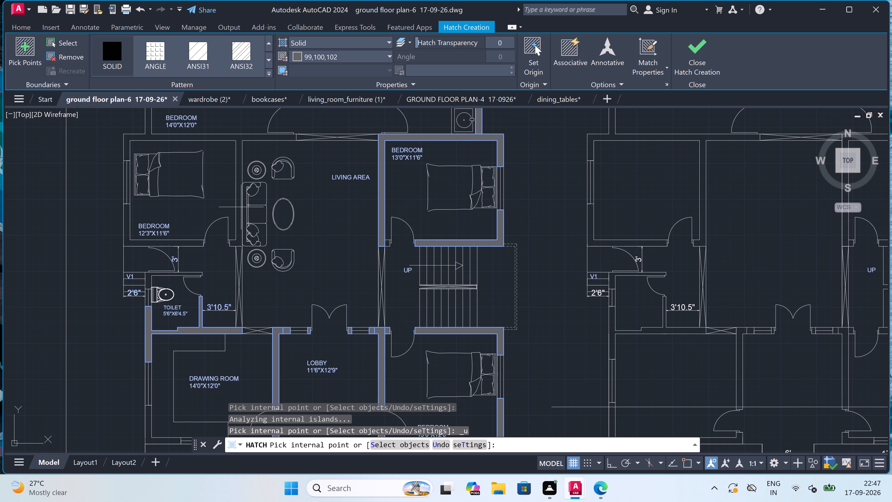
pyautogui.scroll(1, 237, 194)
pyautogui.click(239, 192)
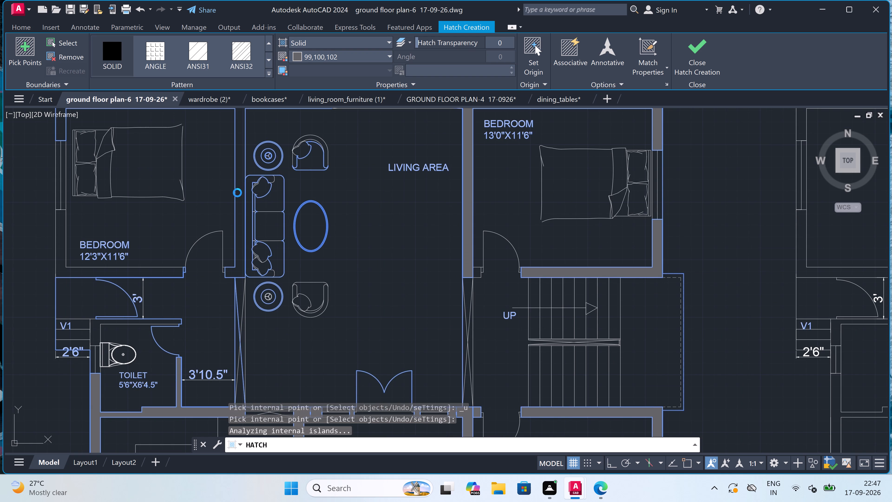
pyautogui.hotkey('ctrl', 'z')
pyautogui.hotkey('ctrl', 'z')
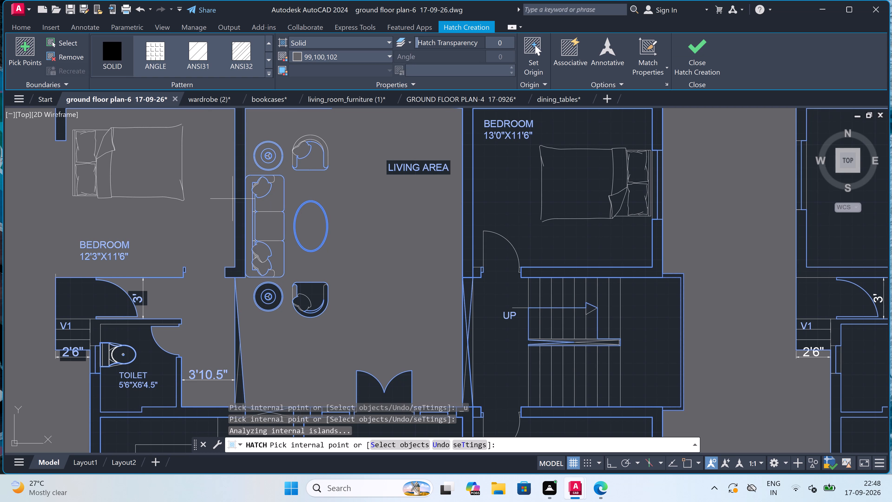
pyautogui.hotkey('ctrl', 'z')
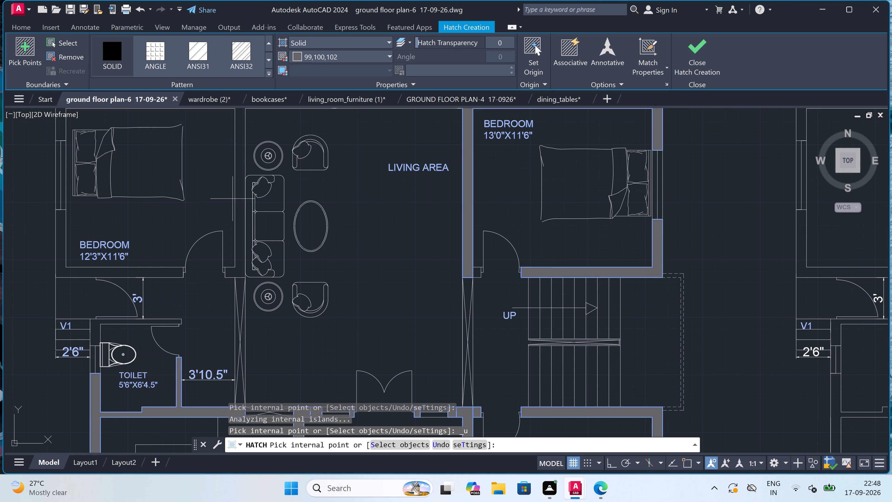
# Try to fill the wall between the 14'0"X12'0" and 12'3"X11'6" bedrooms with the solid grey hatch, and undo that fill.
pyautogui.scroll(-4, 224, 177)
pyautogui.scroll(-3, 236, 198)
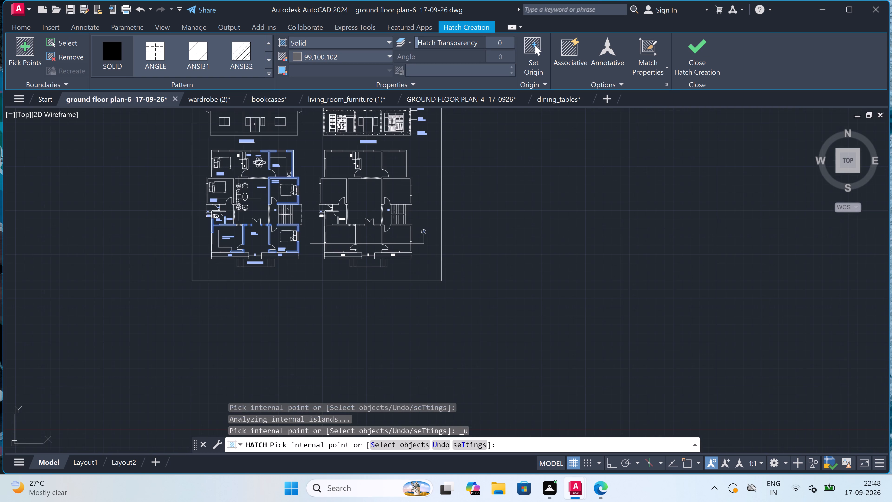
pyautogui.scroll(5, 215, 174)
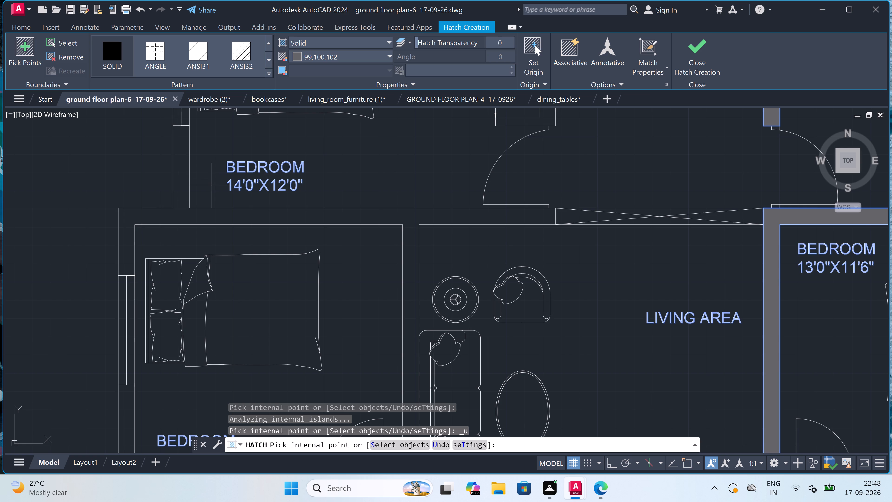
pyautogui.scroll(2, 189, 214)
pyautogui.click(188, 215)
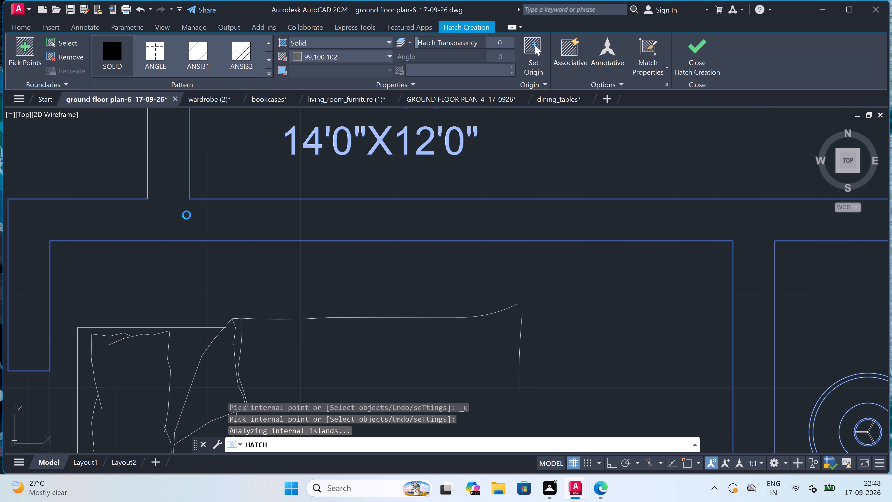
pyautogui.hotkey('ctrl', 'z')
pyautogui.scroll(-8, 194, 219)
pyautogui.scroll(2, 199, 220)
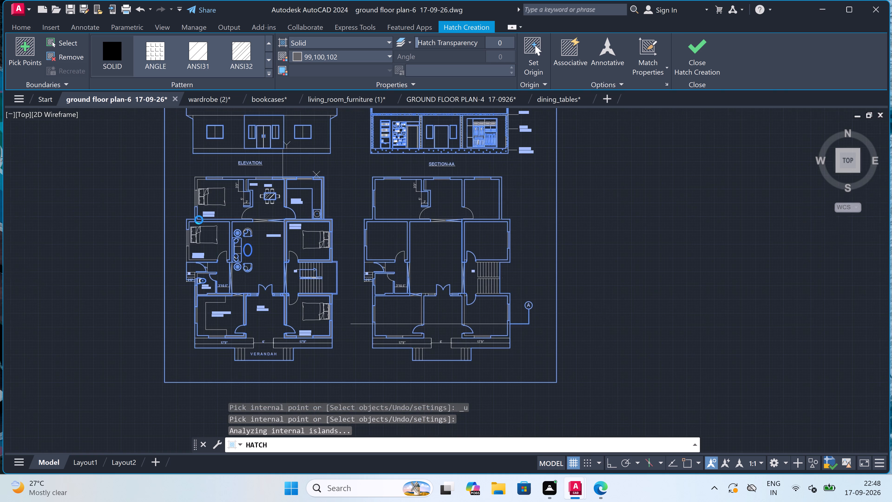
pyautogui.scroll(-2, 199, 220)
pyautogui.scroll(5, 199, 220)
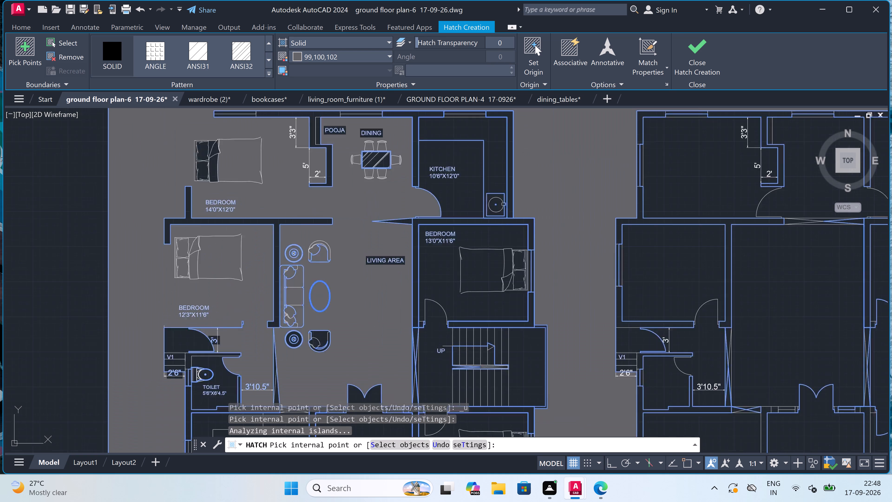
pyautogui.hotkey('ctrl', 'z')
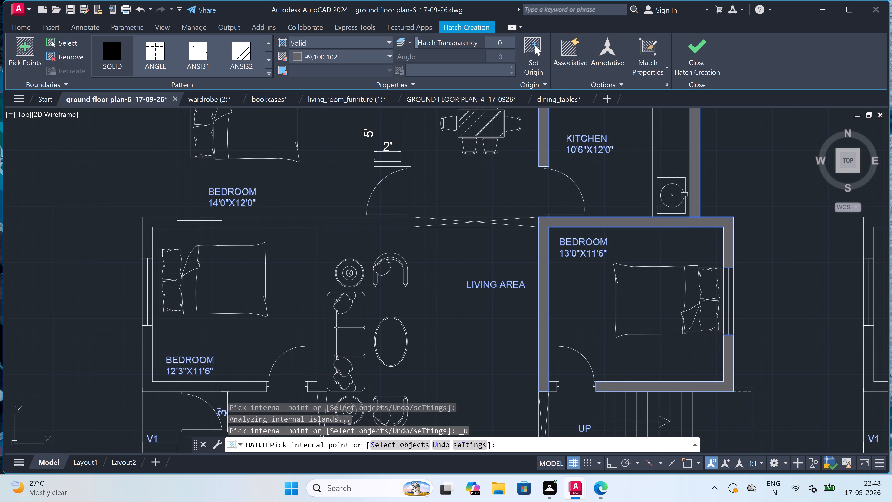
# Fill the 12'3"X11'6" bedroom's walls to the 14'0"X12'0" bedroom and living area, plus its outer corner and door-side wall, with the solid grey hatch.
pyautogui.click(200, 221)
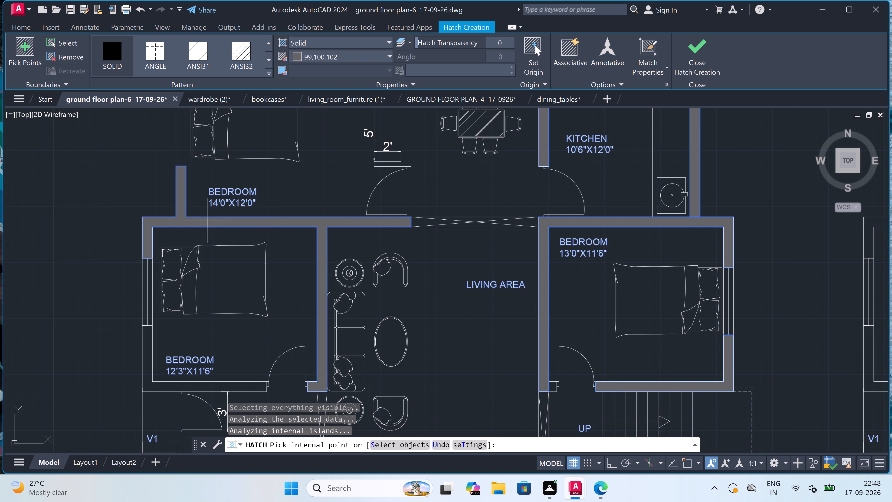
pyautogui.scroll(-2, 374, 221)
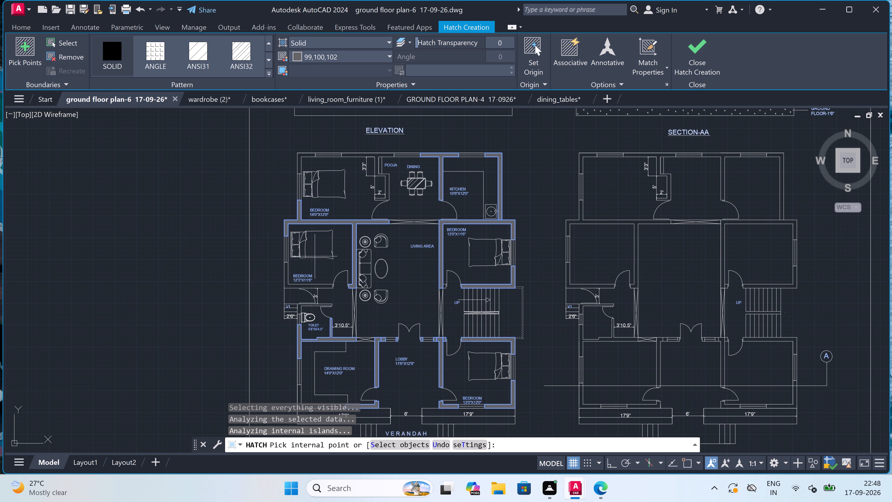
pyautogui.scroll(2, 289, 271)
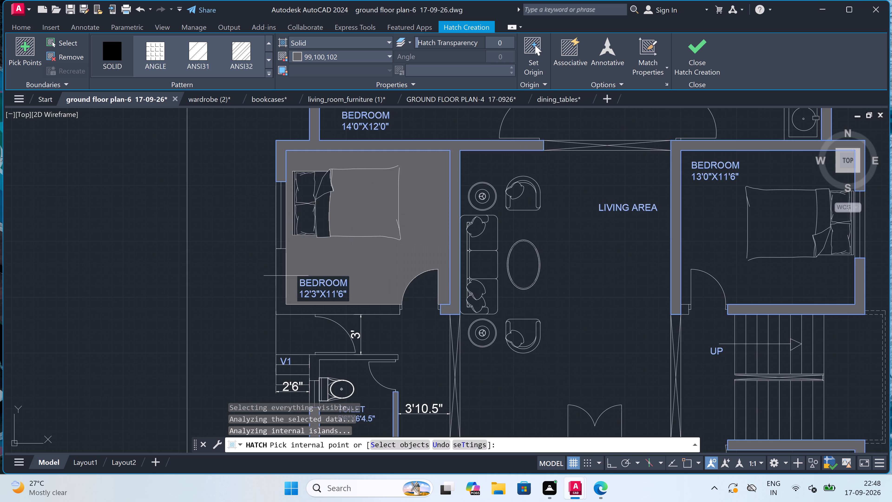
pyautogui.click(279, 284)
pyautogui.scroll(-2, 280, 284)
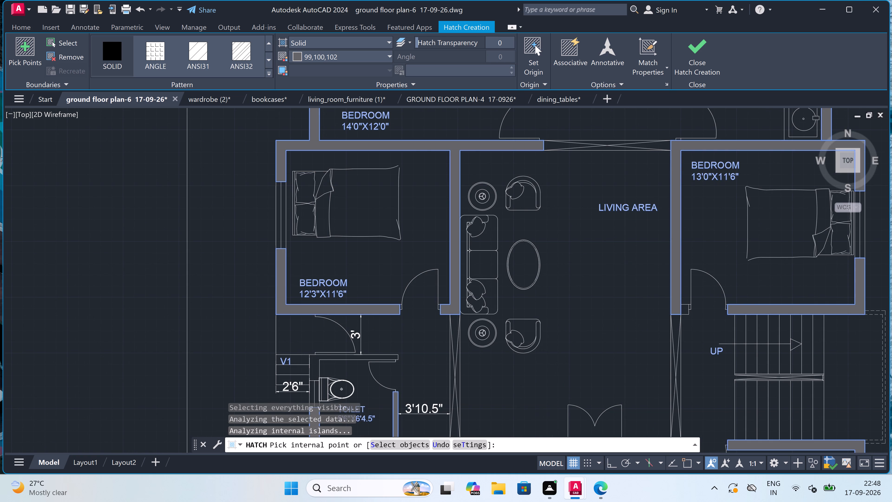
# Fill the toilet's passage-side wall and its outer corner beside V1 with the solid grey hatch (99,100,102).
pyautogui.scroll(-1, 280, 284)
pyautogui.scroll(3, 293, 301)
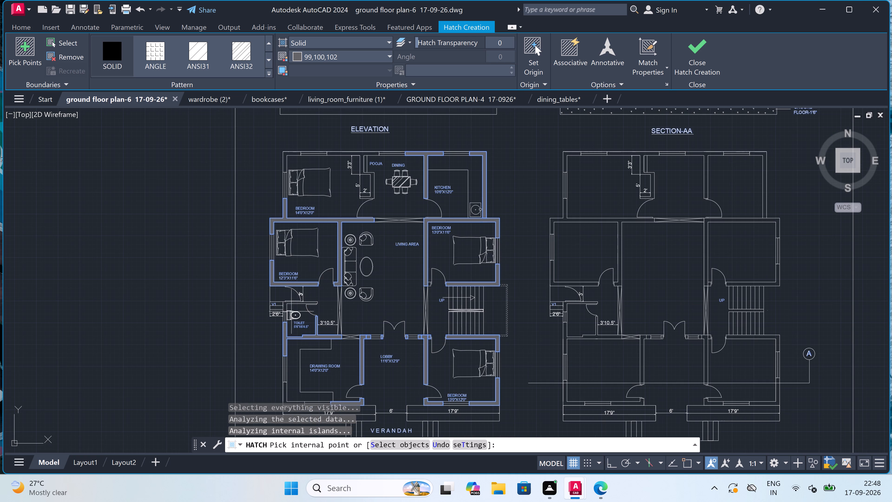
pyautogui.scroll(2, 301, 327)
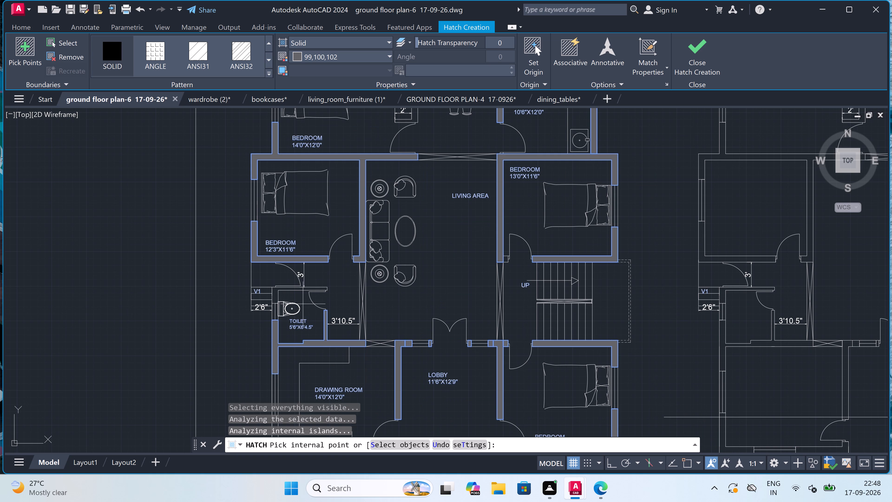
pyautogui.scroll(3, 278, 286)
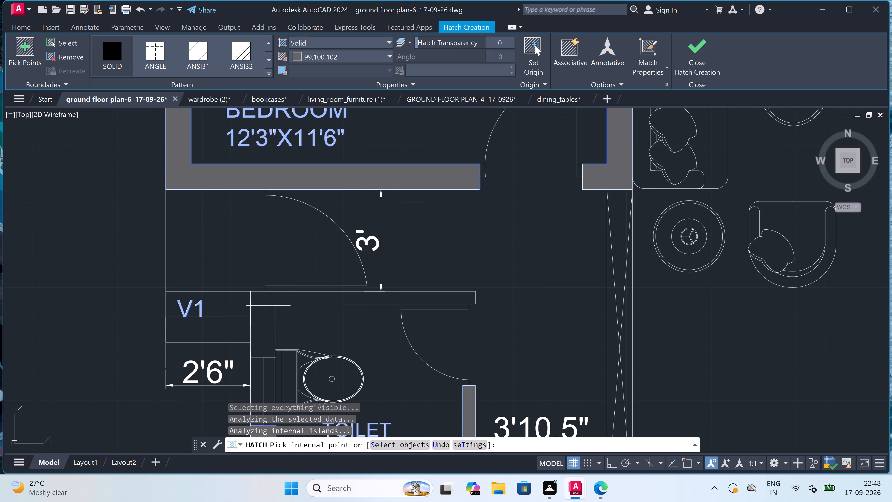
pyautogui.click(268, 306)
# Fill the 14'0"X12'0" bedroom's outer wall with the connected pooja partition, plus its outer corner beside the bed, with the solid grey hatch.
pyautogui.scroll(-4, 268, 306)
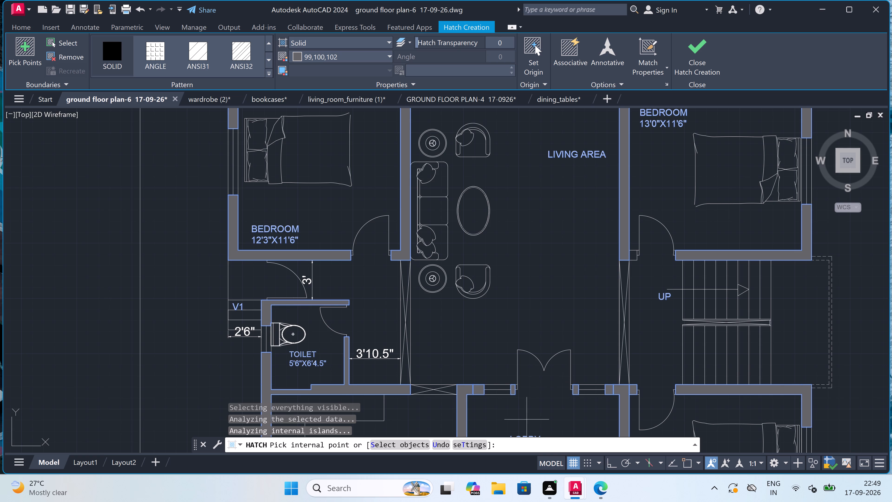
pyautogui.scroll(-4, 461, 387)
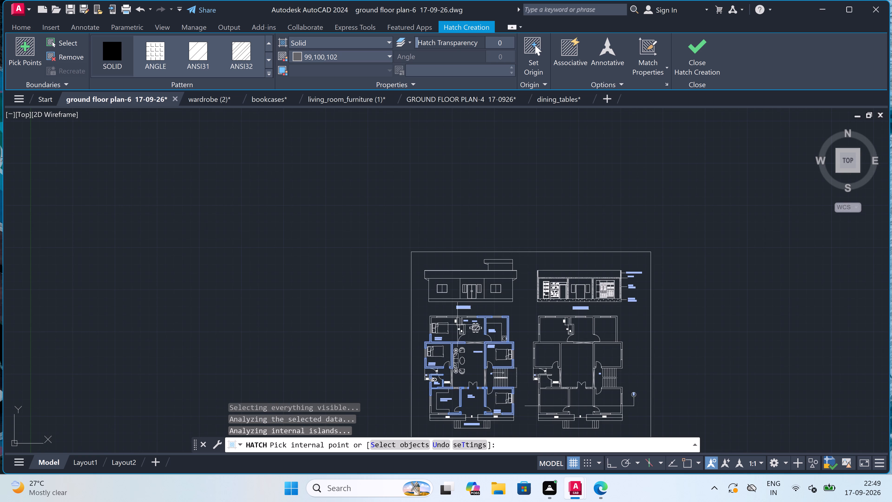
pyautogui.scroll(3, 457, 322)
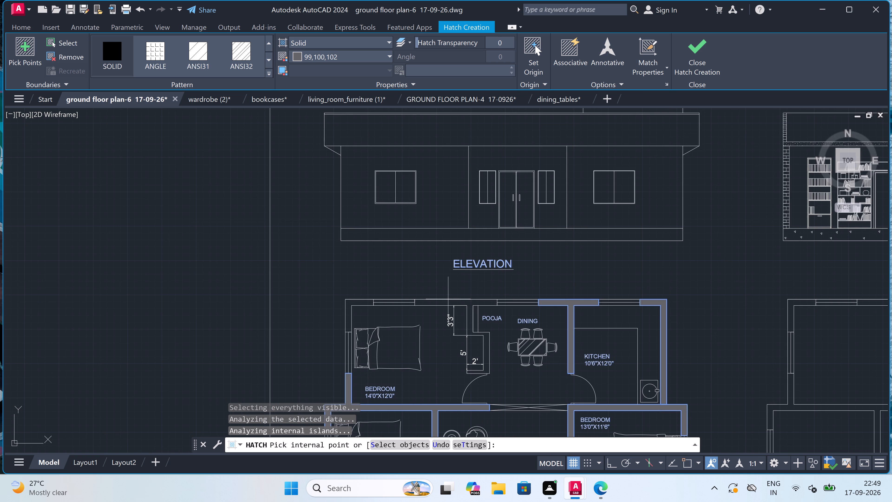
pyautogui.scroll(2, 448, 299)
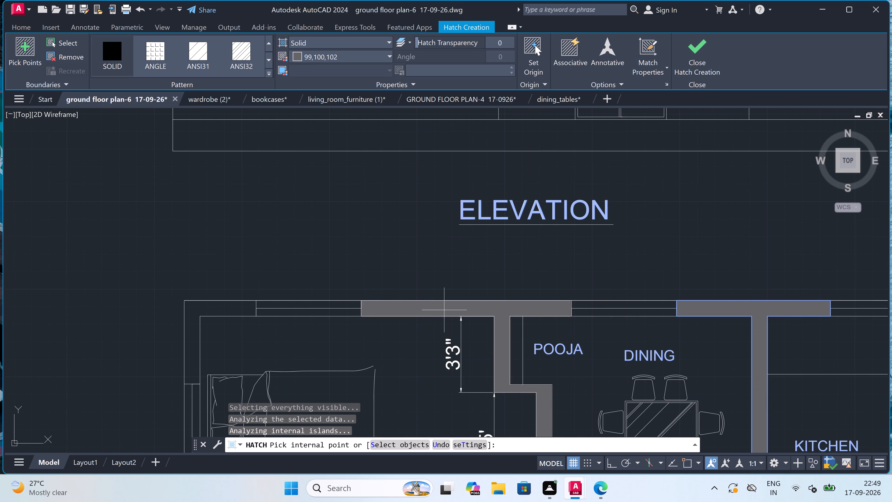
pyautogui.click(444, 310)
pyautogui.scroll(-4, 445, 309)
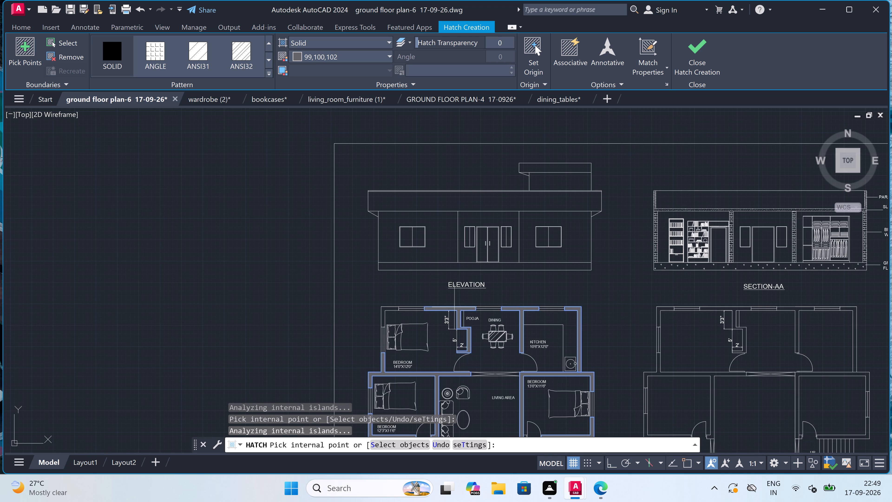
pyautogui.scroll(4, 382, 314)
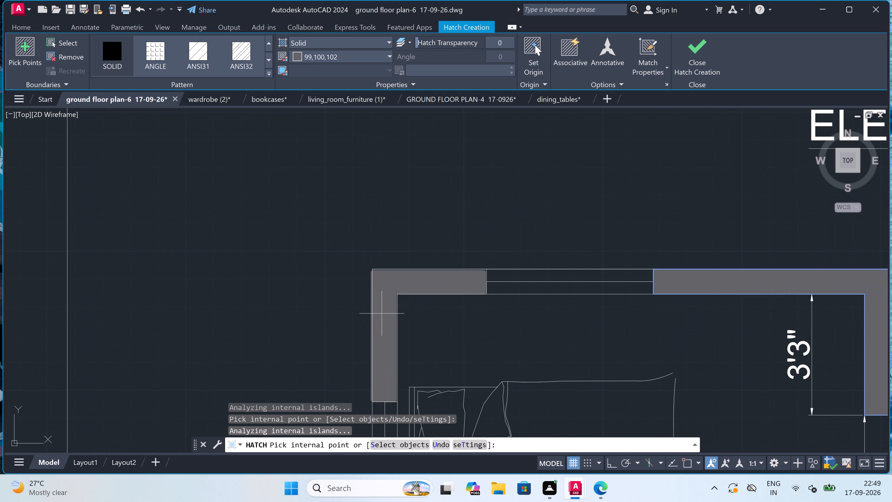
pyautogui.click(381, 314)
# Fill the drawing room's outer corner wall on the verandah side with the solid grey hatch and end the Hatch command.
pyautogui.scroll(-5, 387, 309)
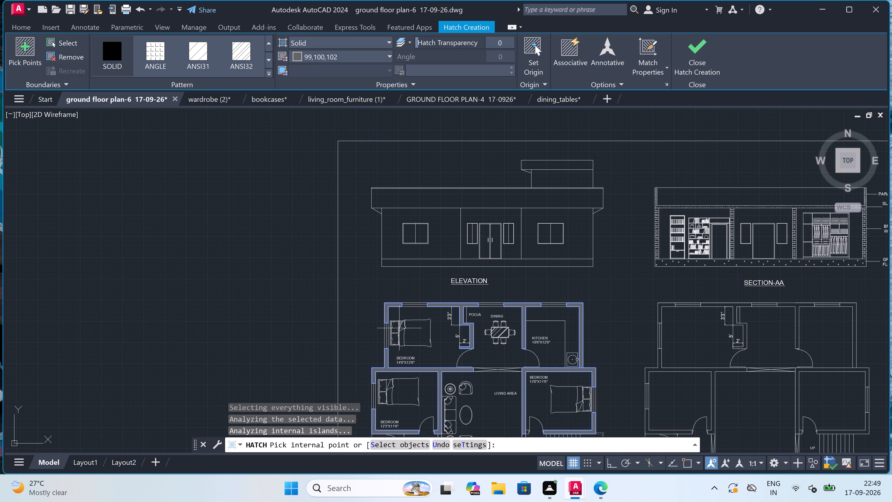
pyautogui.scroll(-3, 400, 328)
pyautogui.scroll(4, 415, 357)
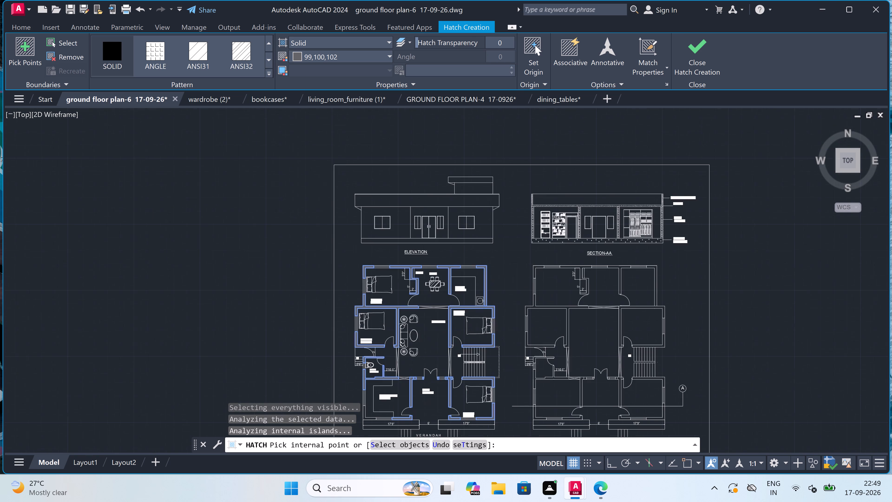
pyautogui.scroll(-4, 420, 347)
pyautogui.scroll(4, 418, 379)
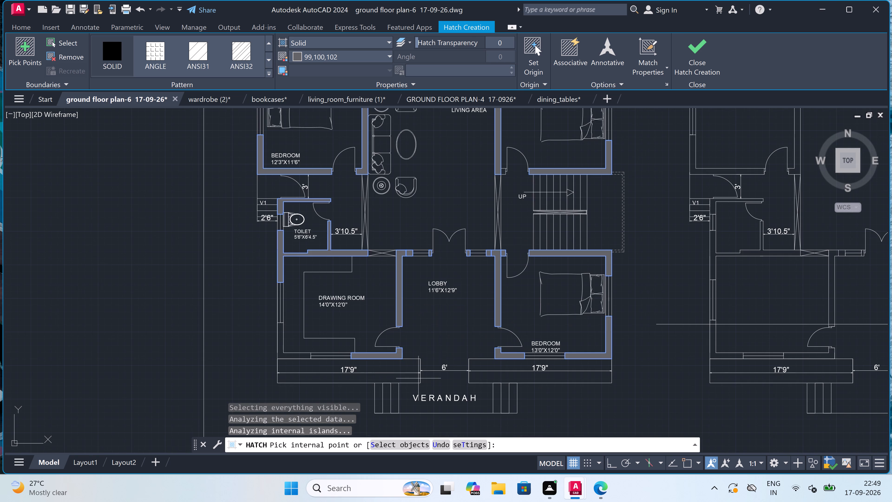
pyautogui.scroll(-1, 418, 378)
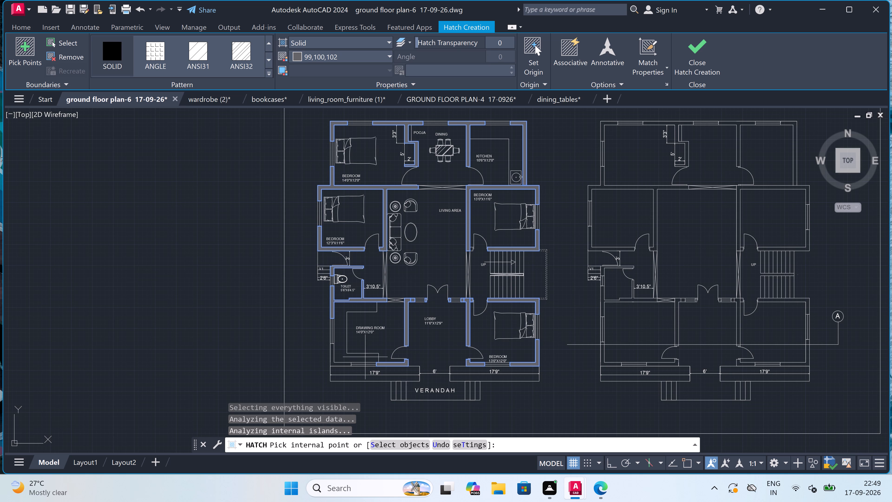
pyautogui.scroll(3, 339, 361)
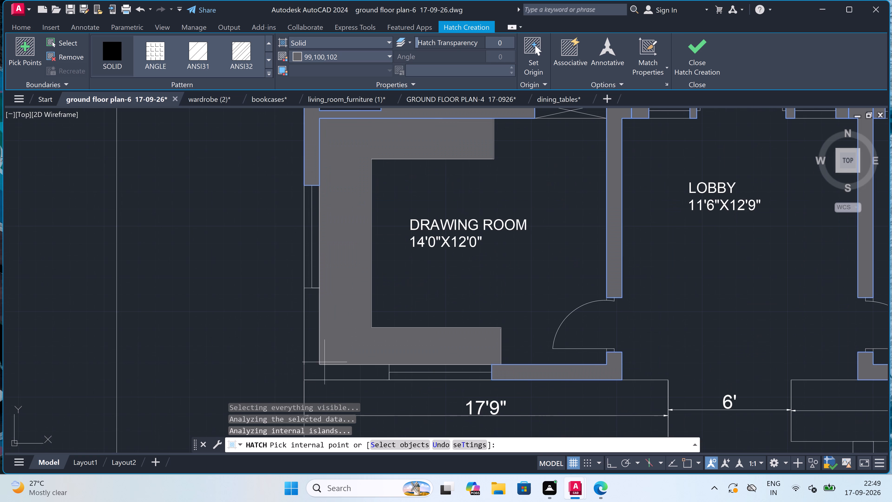
pyautogui.scroll(2, 316, 364)
pyautogui.click(315, 364)
pyautogui.scroll(-4, 315, 364)
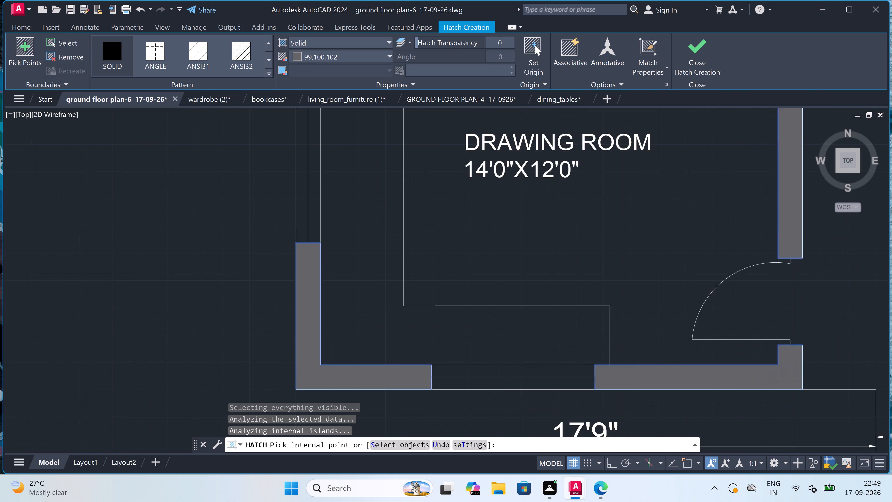
pyautogui.scroll(-1, 315, 364)
pyautogui.scroll(2, 315, 364)
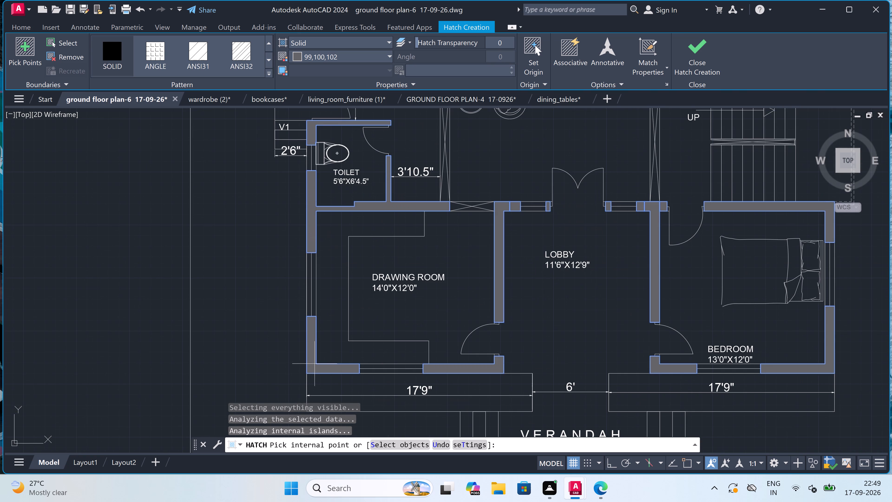
pyautogui.press('Escape')
pyautogui.press('Escape')
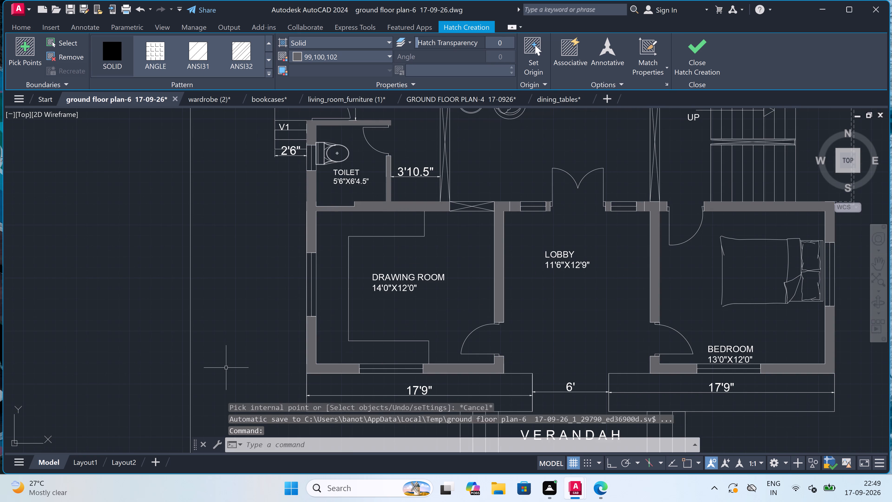
pyautogui.scroll(-2, 238, 347)
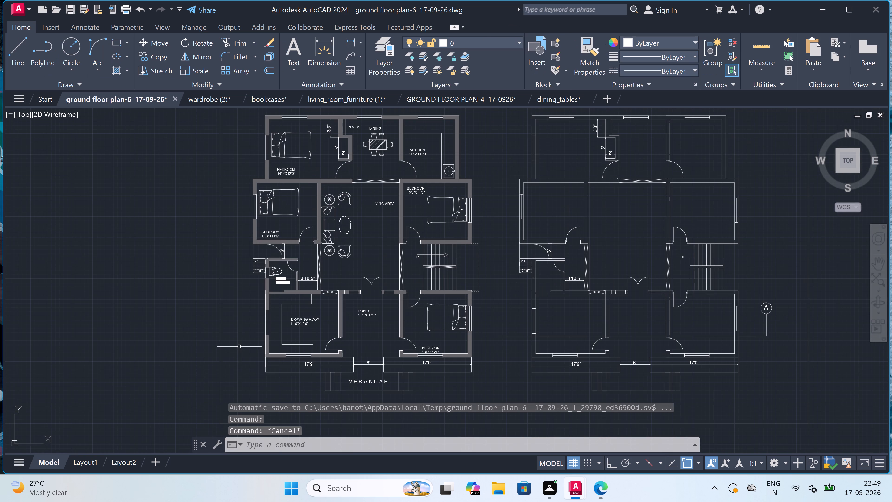
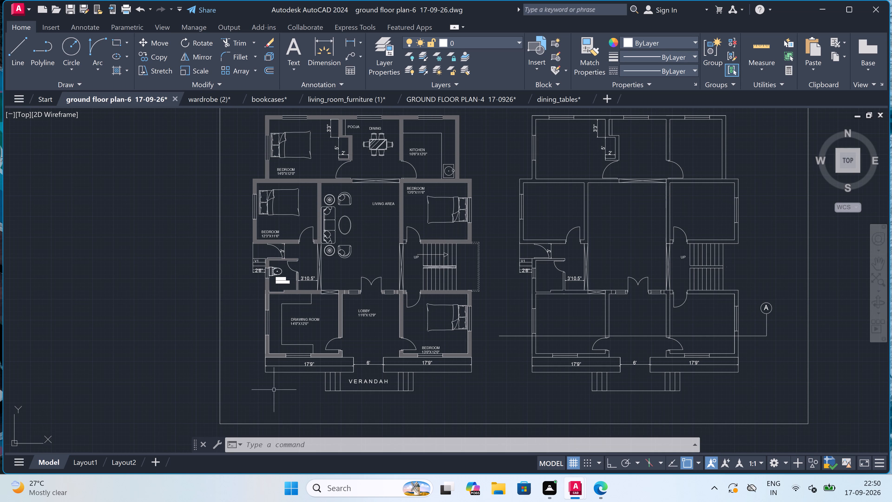
# Delete the short vertical line closing the drawing room's inner furniture outline against the toilet-side wall.
pyautogui.scroll(2, 294, 335)
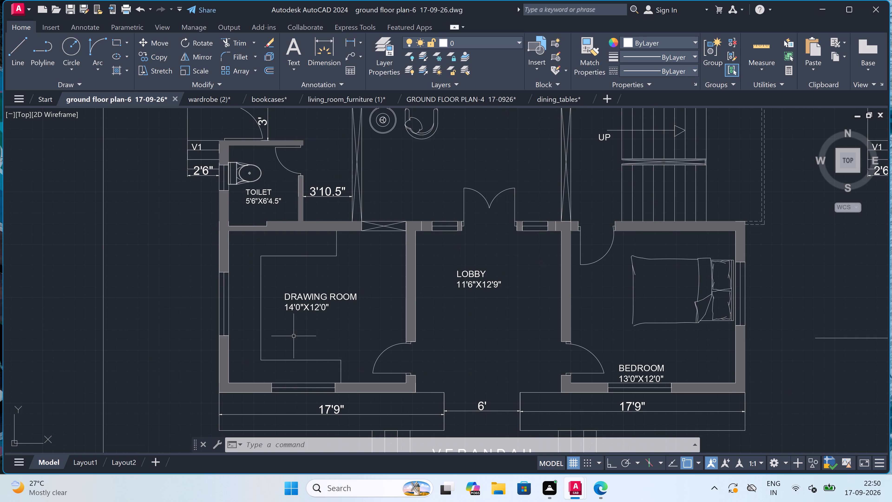
pyautogui.scroll(-1, 297, 327)
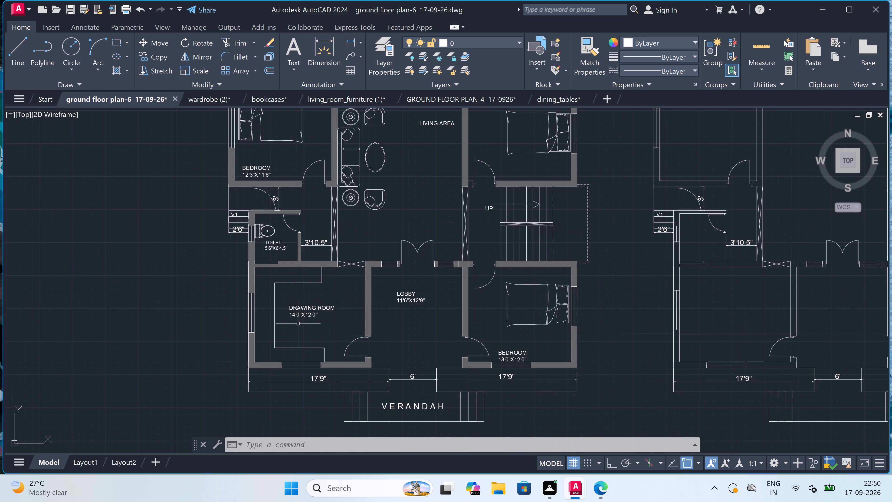
pyautogui.scroll(2, 327, 284)
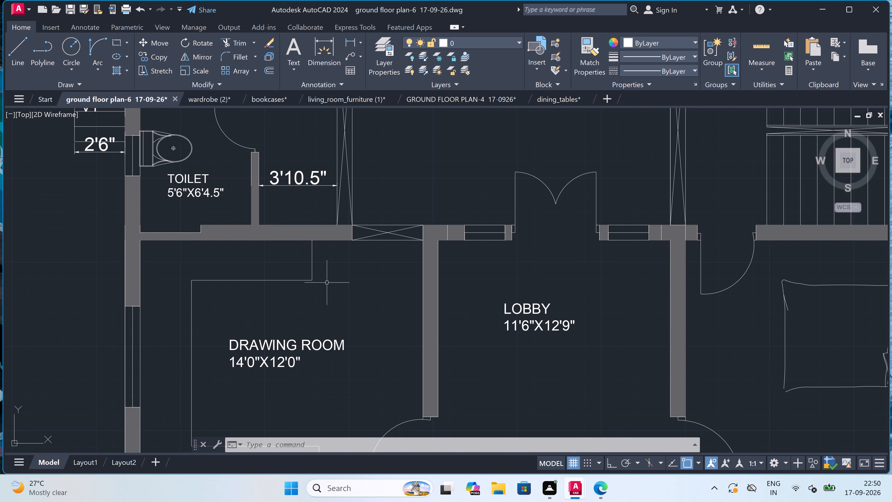
pyautogui.scroll(3, 317, 270)
pyautogui.click(317, 269)
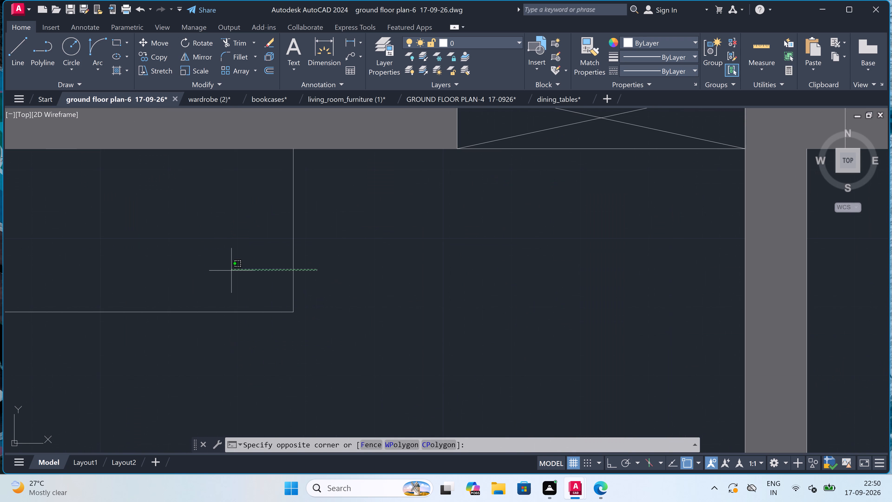
pyautogui.click(231, 271)
pyautogui.press('Delete')
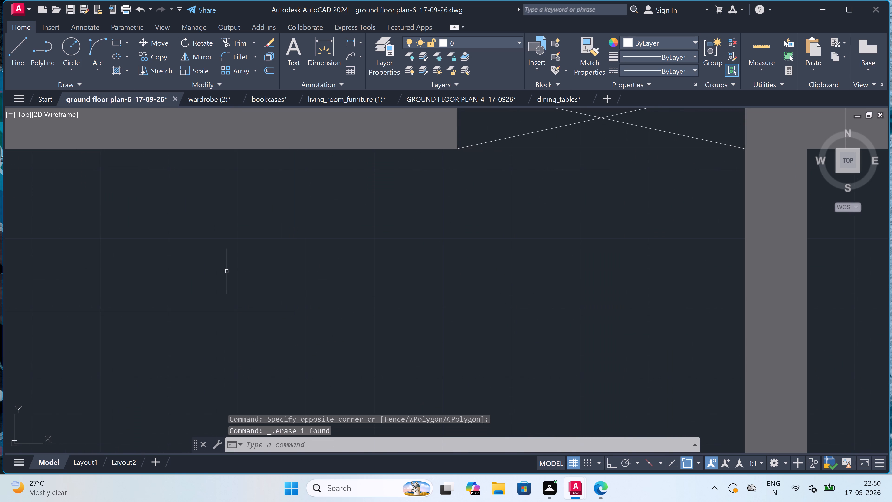
# With Ortho on, draw a line extending the drawing room's furniture outline about 1'-4" towards the lobby, then perpendicular up to the toilet-side wall.
pyautogui.write('l')
pyautogui.press('space')
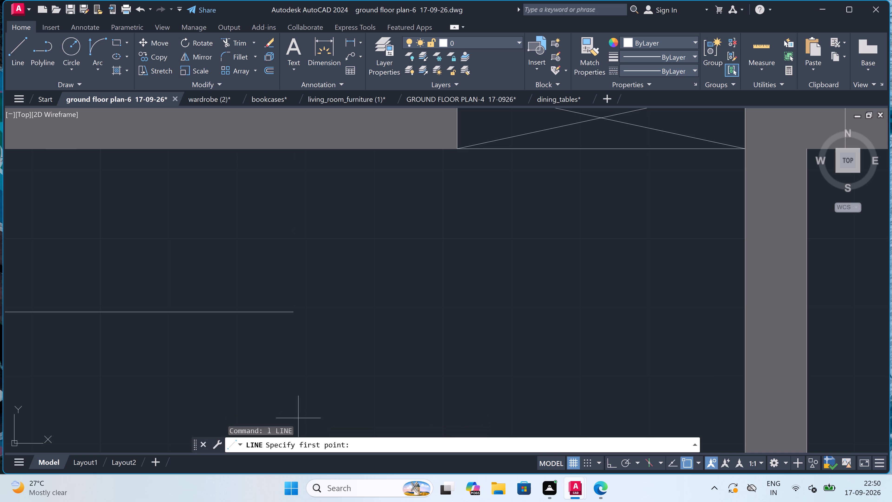
pyautogui.click(294, 315)
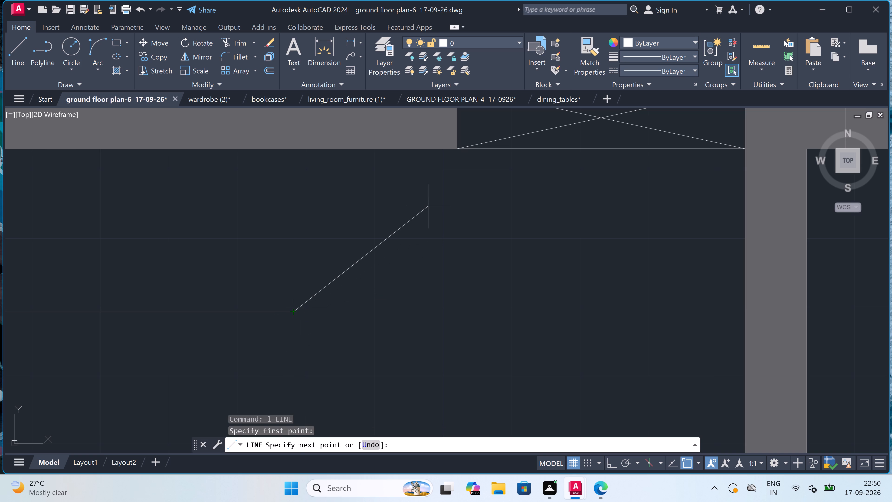
pyautogui.press('F8')
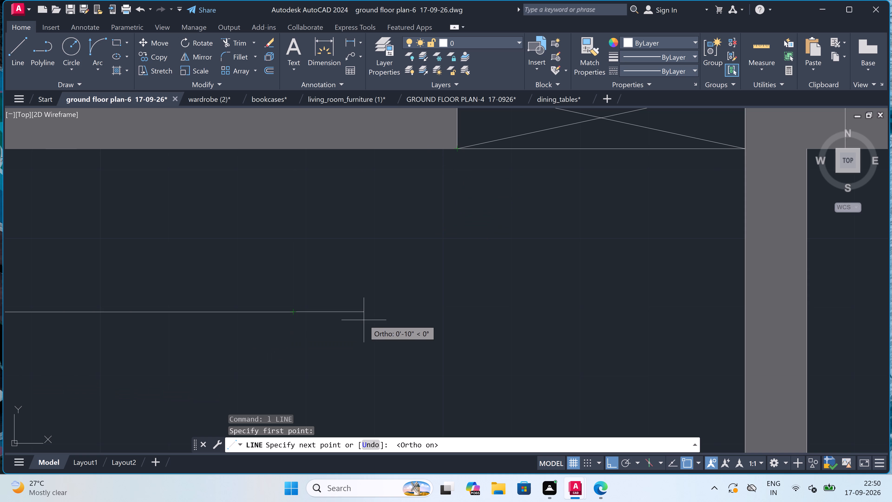
pyautogui.click(405, 311)
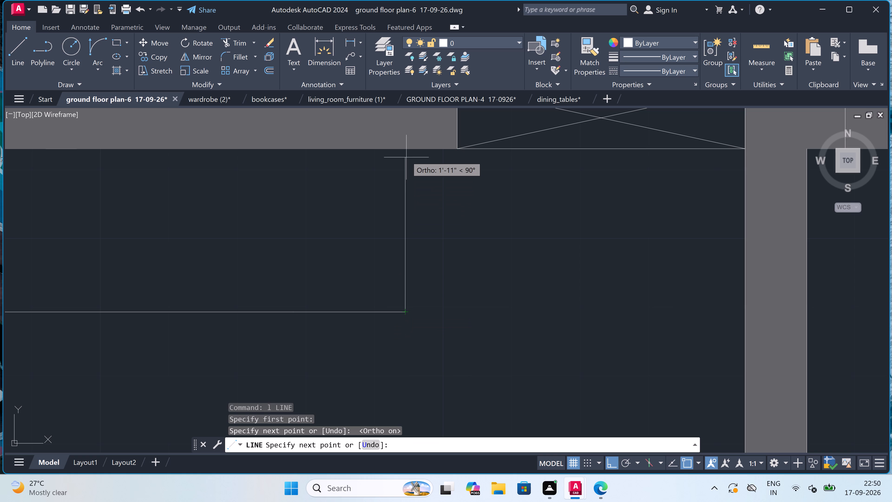
pyautogui.moveTo(409, 150); pyautogui.dragTo(405, 150)
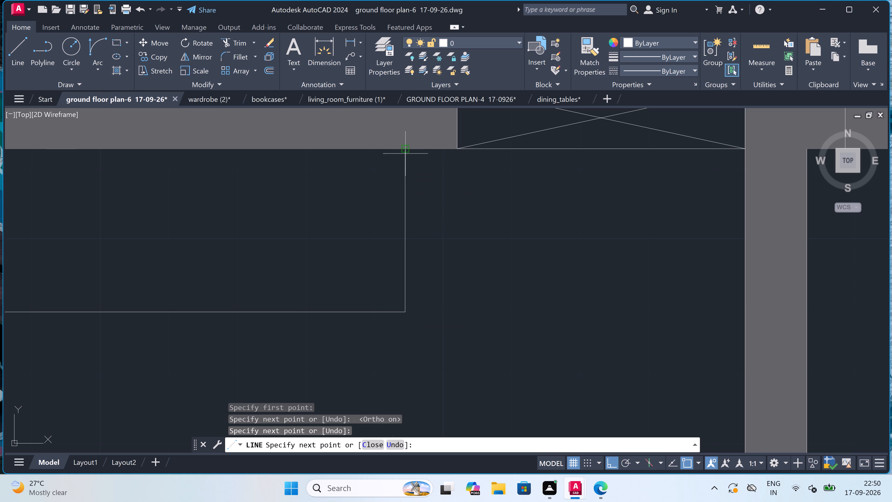
pyautogui.press('Escape')
# Examine the whole sheet and the SECTION-AA drawing with its furniture and wall labels.
pyautogui.scroll(-3, 402, 166)
pyautogui.scroll(-3, 399, 191)
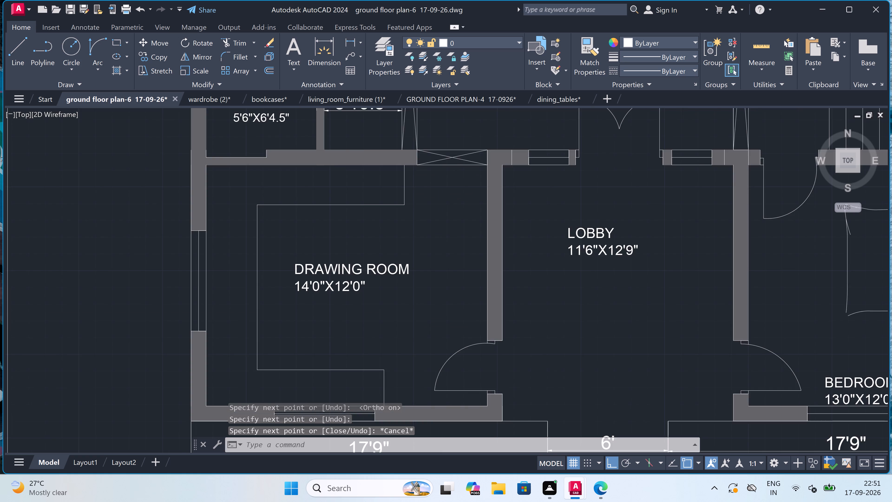
pyautogui.scroll(-5, 400, 194)
pyautogui.scroll(3, 409, 157)
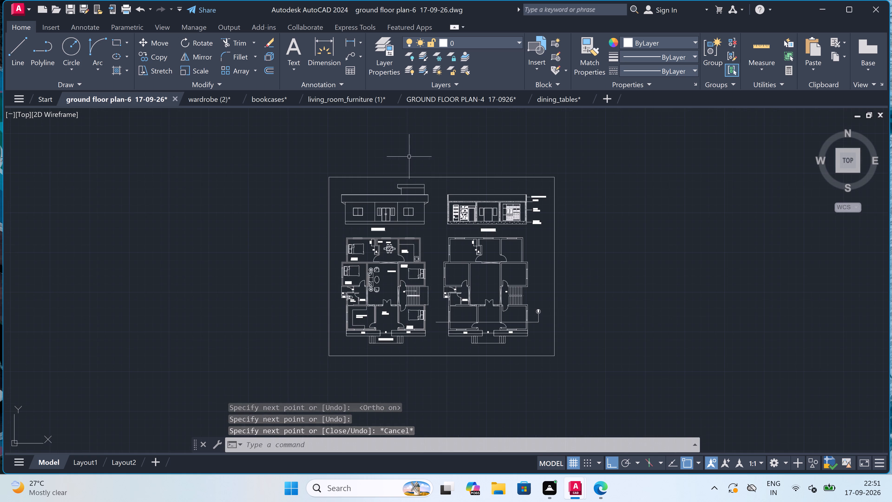
pyautogui.scroll(3, 413, 185)
pyautogui.scroll(-3, 413, 185)
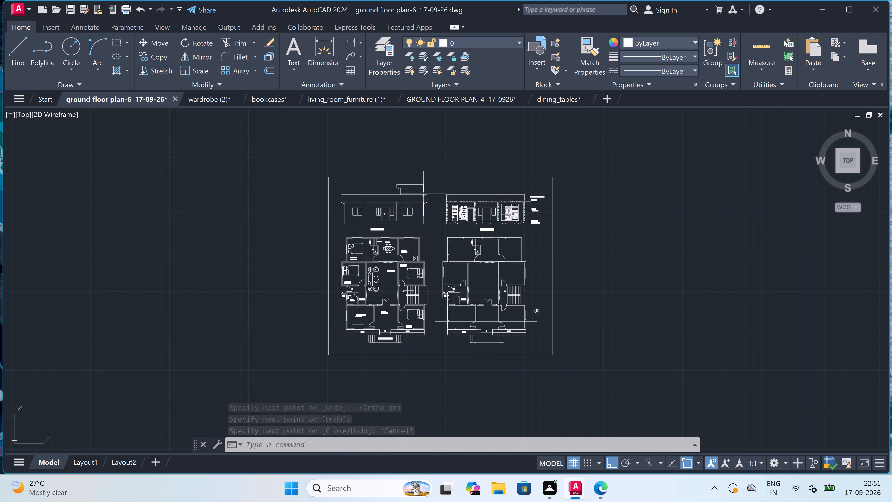
pyautogui.scroll(3, 497, 198)
pyautogui.scroll(3, 474, 226)
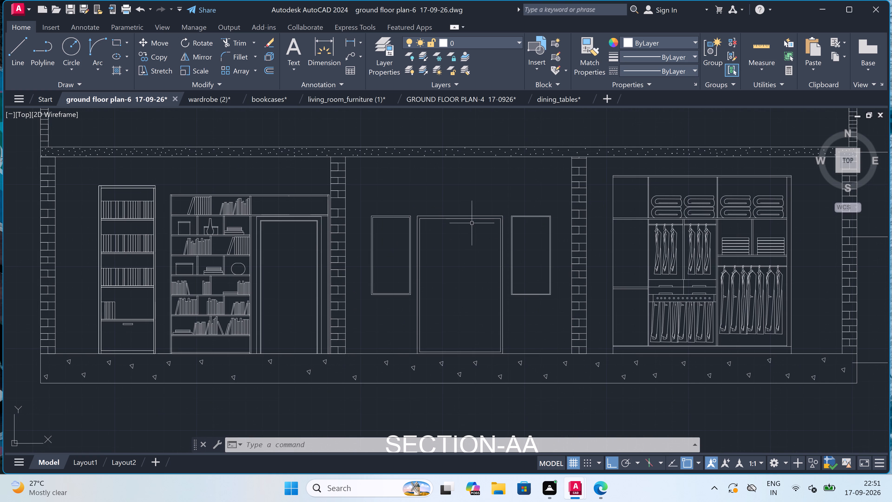
pyautogui.scroll(-2, 466, 217)
pyautogui.scroll(1, 467, 215)
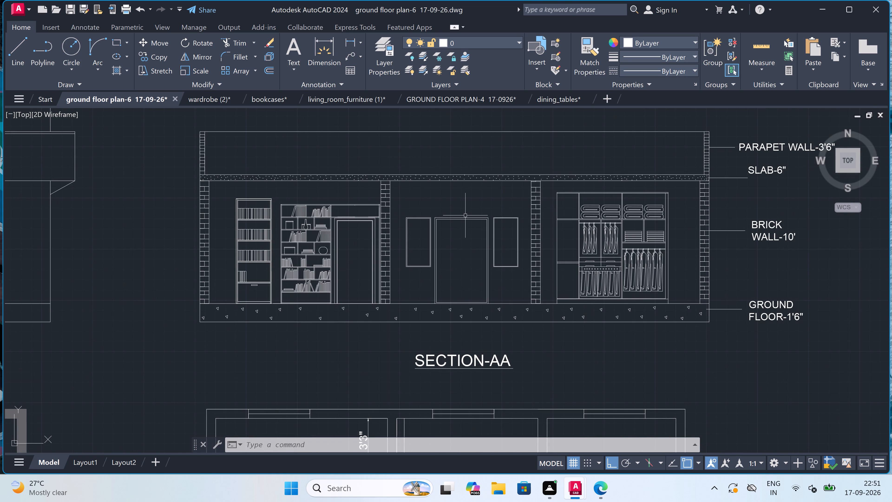
pyautogui.scroll(-2, 773, 0)
pyautogui.scroll(-3, 493, 205)
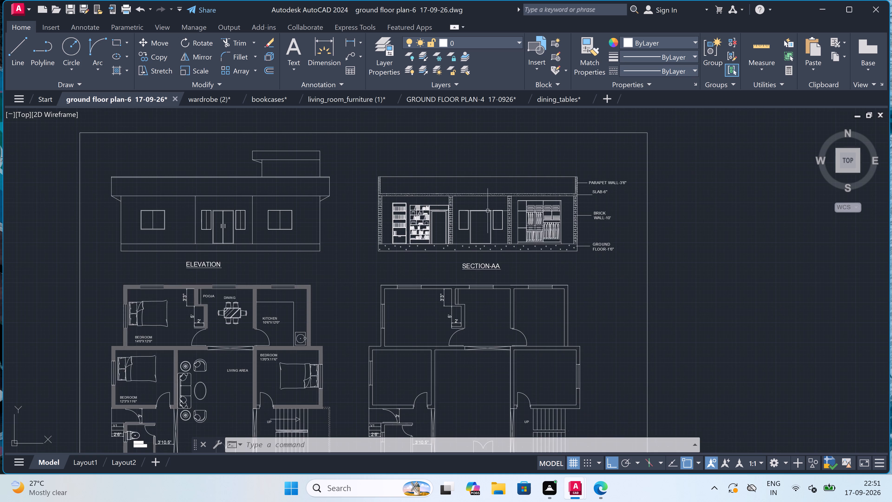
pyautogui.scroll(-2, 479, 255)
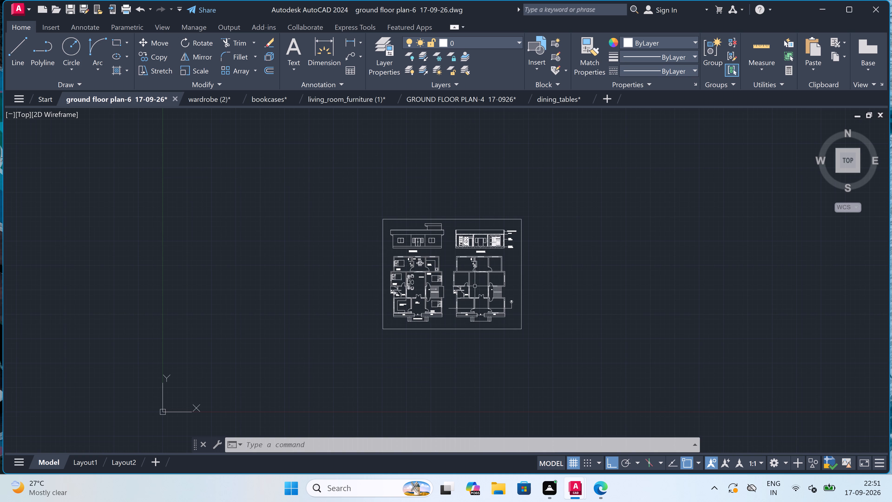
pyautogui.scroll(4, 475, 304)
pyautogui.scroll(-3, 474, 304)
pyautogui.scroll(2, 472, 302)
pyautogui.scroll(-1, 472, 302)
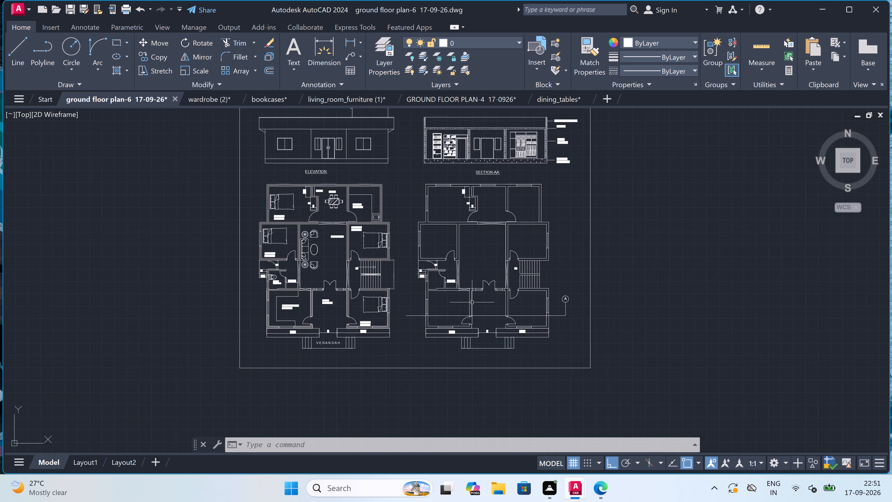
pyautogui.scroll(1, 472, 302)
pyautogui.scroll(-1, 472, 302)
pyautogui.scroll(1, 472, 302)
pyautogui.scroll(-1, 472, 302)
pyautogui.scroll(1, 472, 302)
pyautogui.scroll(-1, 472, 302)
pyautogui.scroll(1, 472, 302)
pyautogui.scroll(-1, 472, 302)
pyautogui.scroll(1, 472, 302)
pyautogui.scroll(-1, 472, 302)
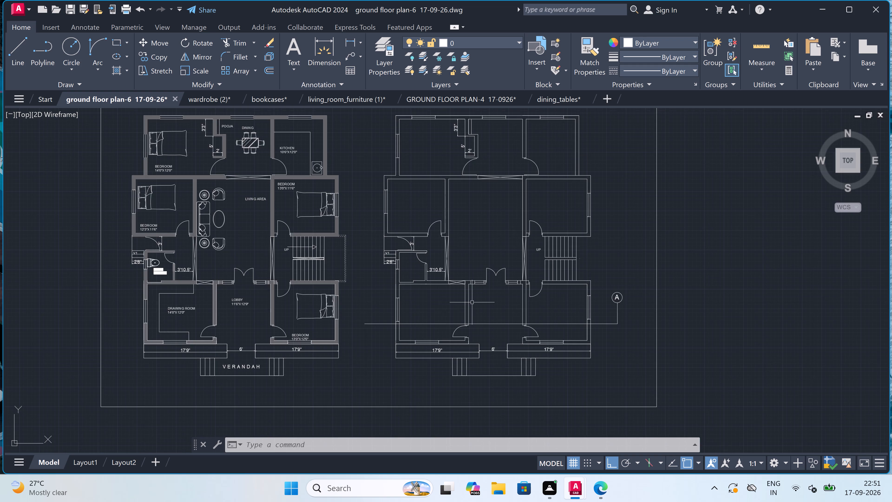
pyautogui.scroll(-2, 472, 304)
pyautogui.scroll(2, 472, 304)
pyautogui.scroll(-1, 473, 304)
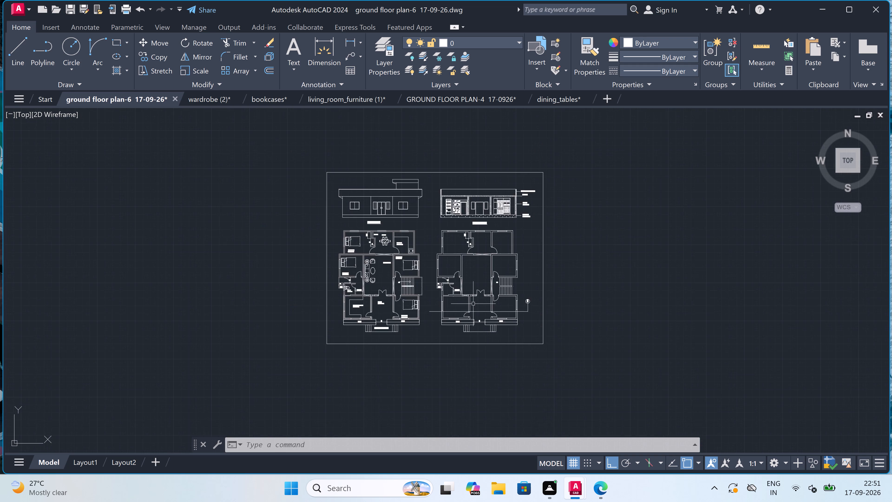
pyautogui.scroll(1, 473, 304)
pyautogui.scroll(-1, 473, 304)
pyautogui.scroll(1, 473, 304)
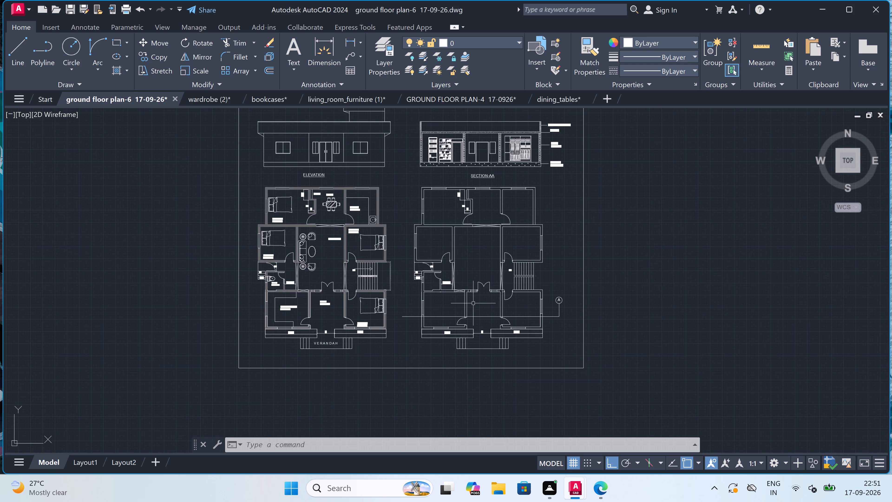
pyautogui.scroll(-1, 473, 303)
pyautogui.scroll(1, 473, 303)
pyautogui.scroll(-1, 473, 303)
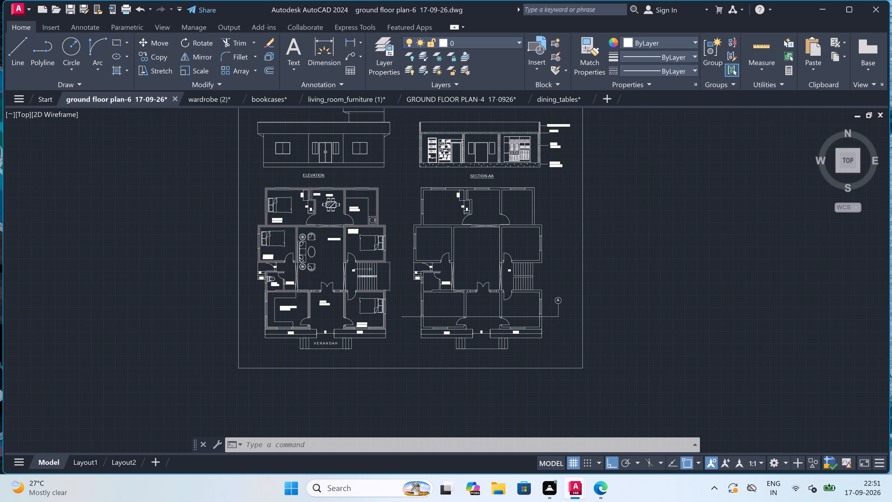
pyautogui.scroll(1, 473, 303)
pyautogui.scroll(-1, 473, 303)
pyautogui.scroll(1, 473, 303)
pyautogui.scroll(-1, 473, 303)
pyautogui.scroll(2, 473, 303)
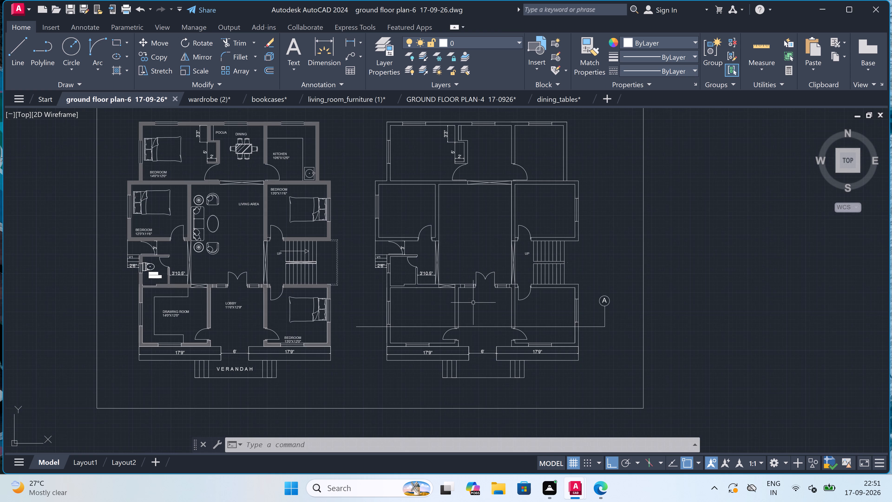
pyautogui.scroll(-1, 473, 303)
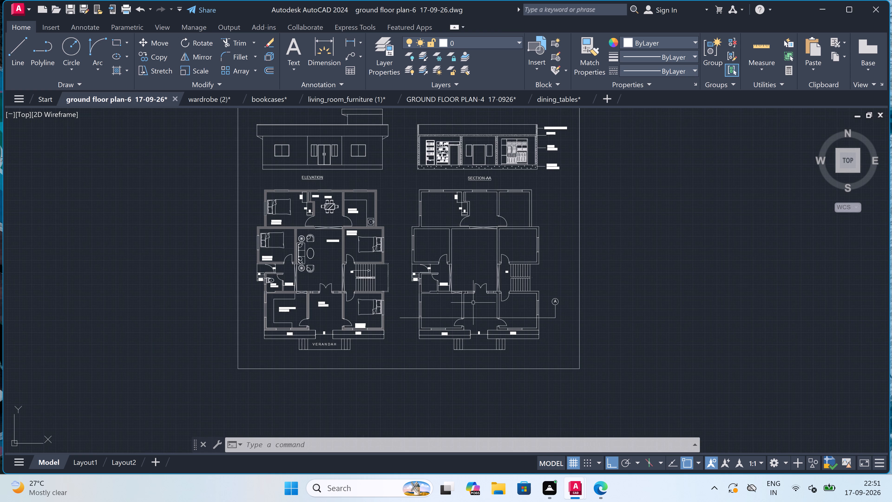
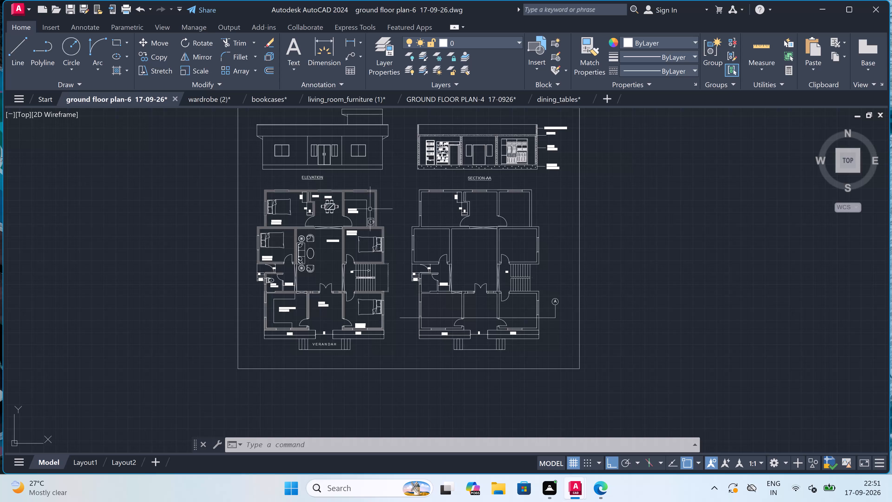
# Examine the furnished ground floor plan's rooms, the ELEVATION and the SECTION-AA drawing.
pyautogui.scroll(1, 375, 205)
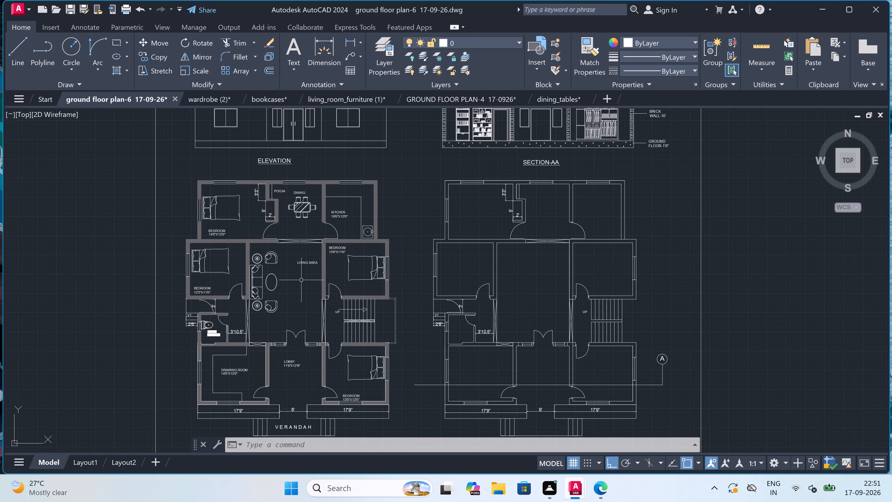
pyautogui.scroll(3, 257, 190)
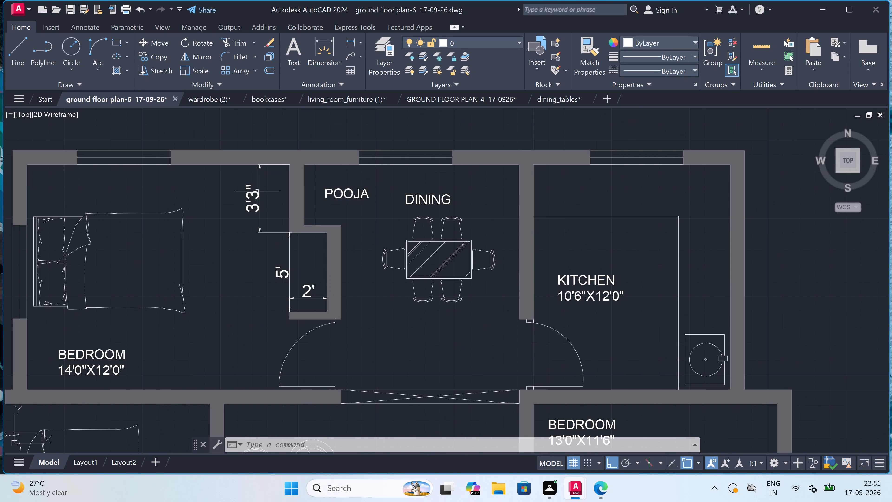
pyautogui.scroll(-3, 269, 204)
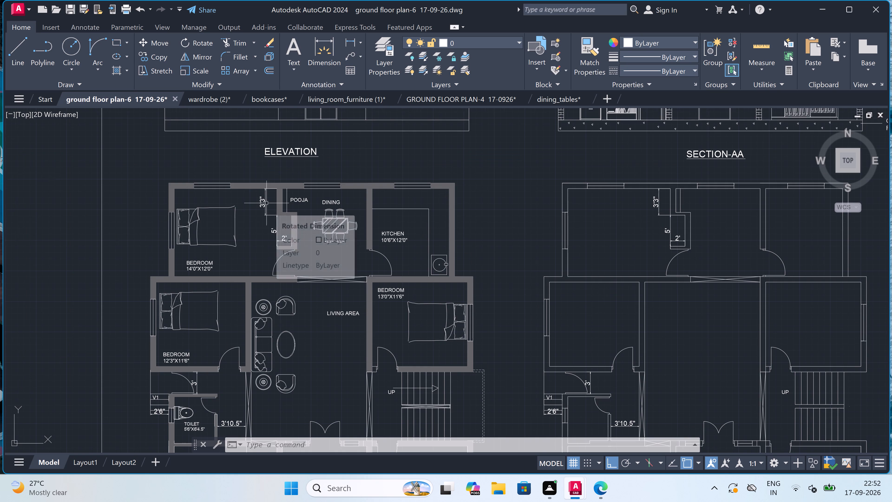
pyautogui.scroll(3, 248, 231)
pyautogui.scroll(-1, 247, 231)
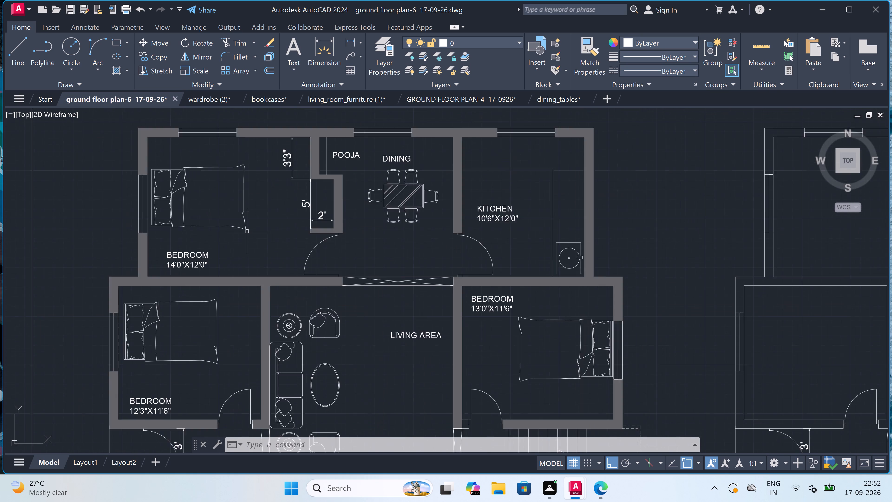
pyautogui.scroll(-4, 247, 231)
pyautogui.scroll(5, 205, 211)
pyautogui.scroll(-3, 213, 209)
pyautogui.scroll(-3, 263, 195)
pyautogui.scroll(2, 266, 182)
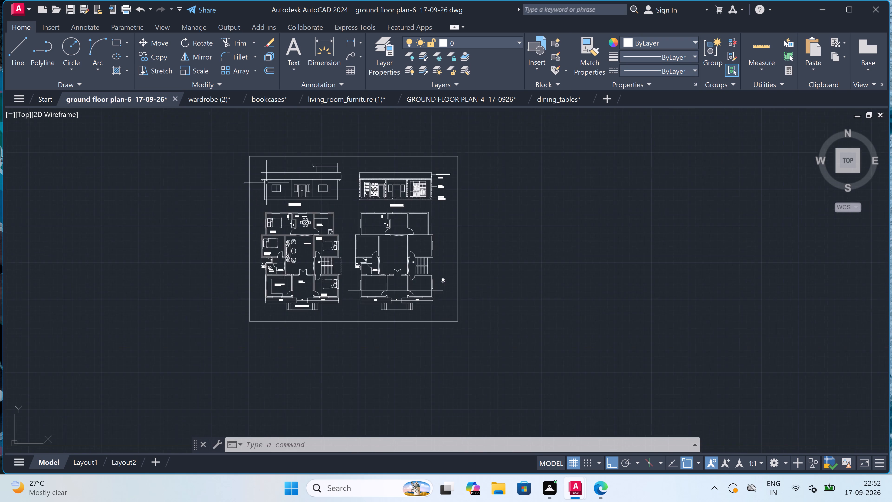
pyautogui.scroll(3, 266, 182)
pyautogui.scroll(-1, 266, 184)
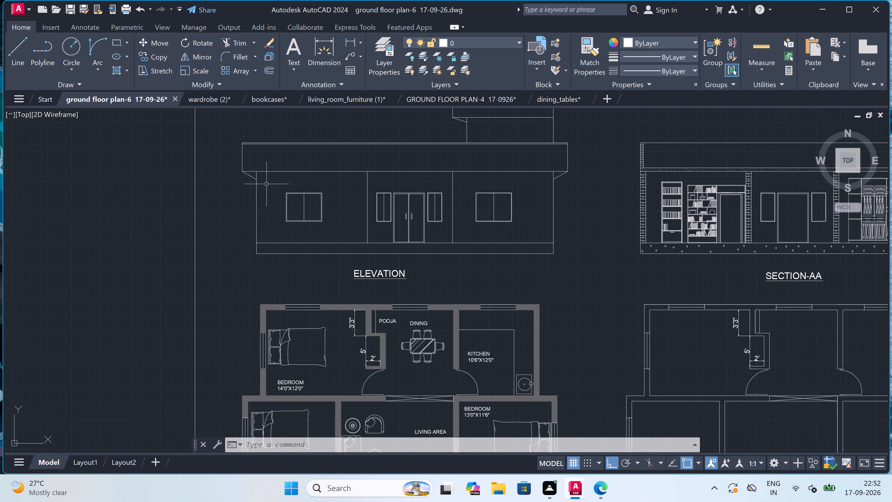
pyautogui.scroll(-2, 266, 185)
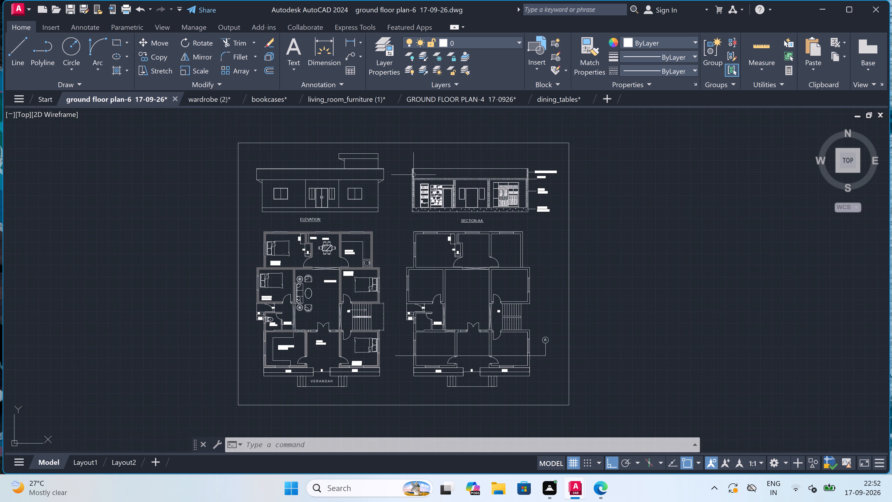
pyautogui.scroll(4, 433, 176)
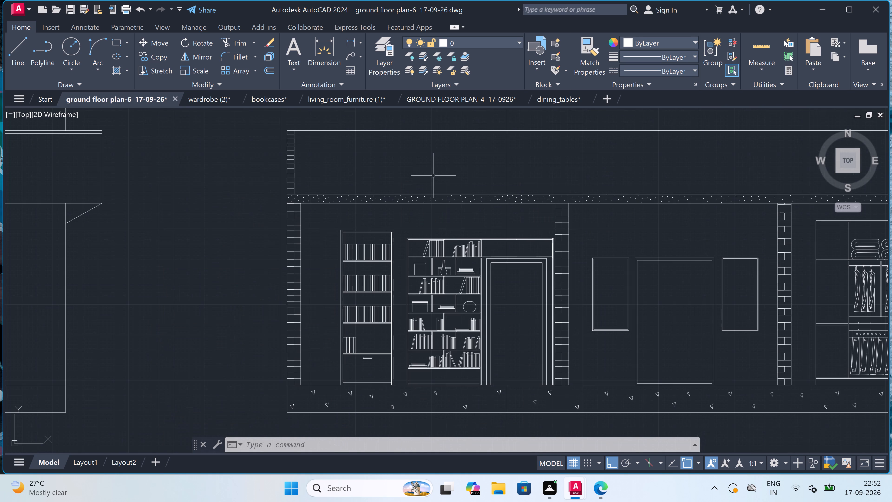
pyautogui.scroll(-4, 433, 176)
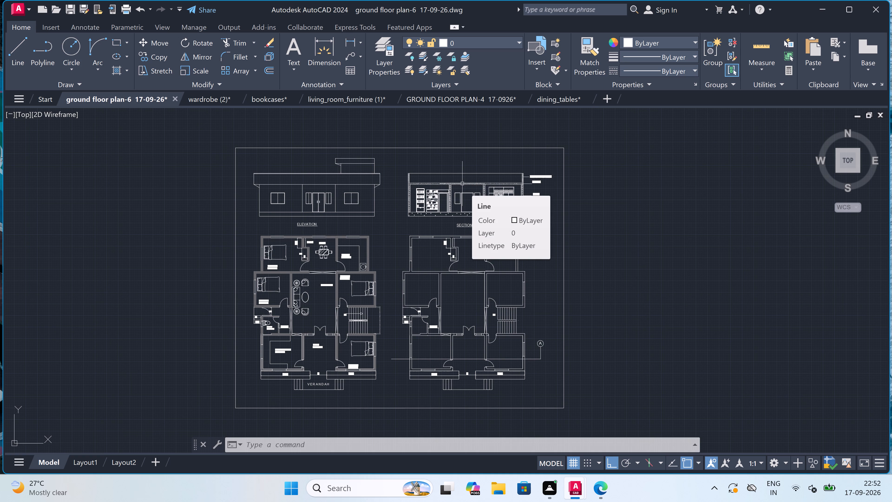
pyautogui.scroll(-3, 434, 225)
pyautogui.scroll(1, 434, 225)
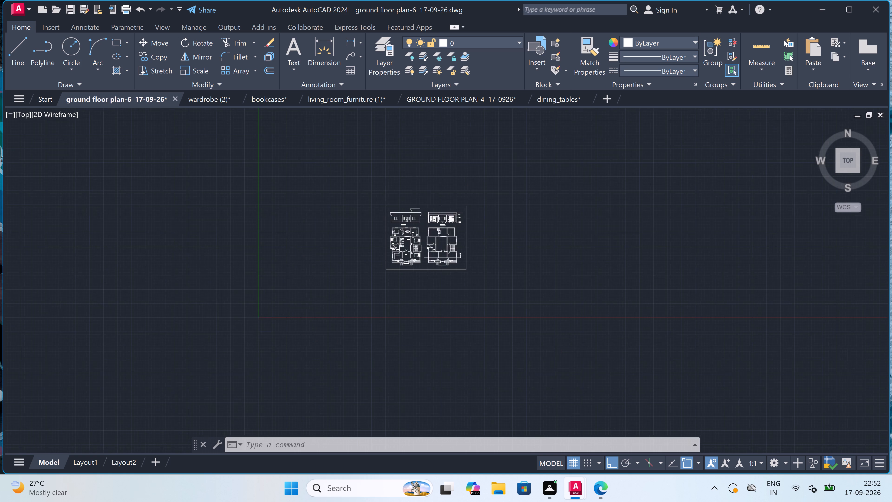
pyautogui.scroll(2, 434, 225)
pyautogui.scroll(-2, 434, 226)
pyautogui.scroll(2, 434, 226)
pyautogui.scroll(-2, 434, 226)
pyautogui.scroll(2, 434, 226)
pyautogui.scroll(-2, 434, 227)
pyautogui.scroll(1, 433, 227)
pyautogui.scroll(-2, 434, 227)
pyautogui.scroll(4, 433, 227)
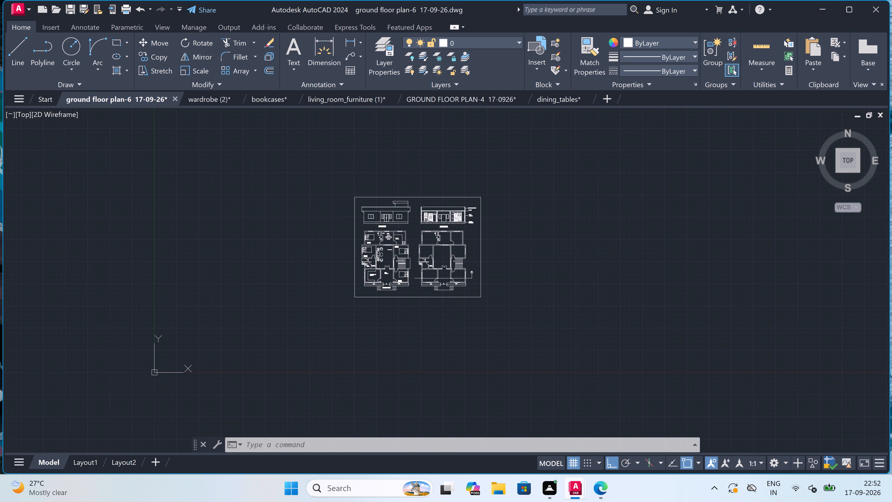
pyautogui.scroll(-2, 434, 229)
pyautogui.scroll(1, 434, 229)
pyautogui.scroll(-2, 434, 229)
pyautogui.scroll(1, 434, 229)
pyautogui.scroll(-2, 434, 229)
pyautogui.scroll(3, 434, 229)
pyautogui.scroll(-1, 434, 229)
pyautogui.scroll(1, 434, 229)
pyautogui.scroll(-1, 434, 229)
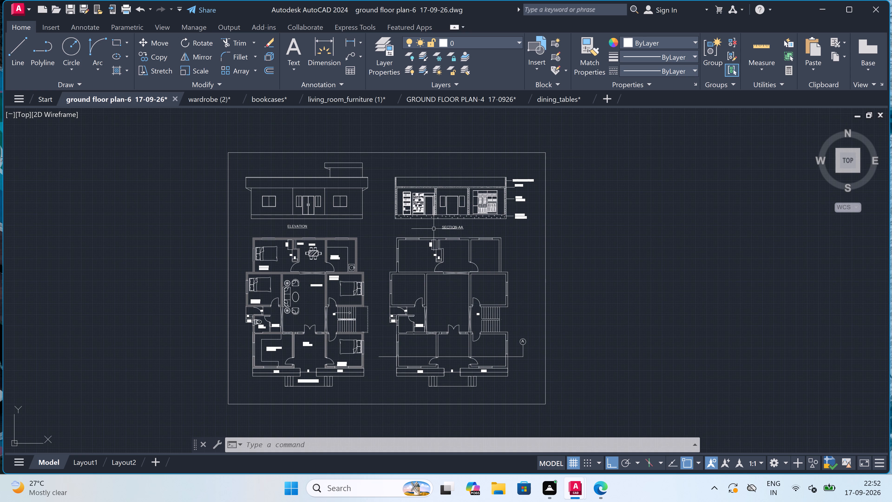
# Examine the area around the SECTION-AA drawing and the upper rooms of the unhatched plan beneath it.
pyautogui.scroll(3, 428, 229)
pyautogui.scroll(-1, 423, 236)
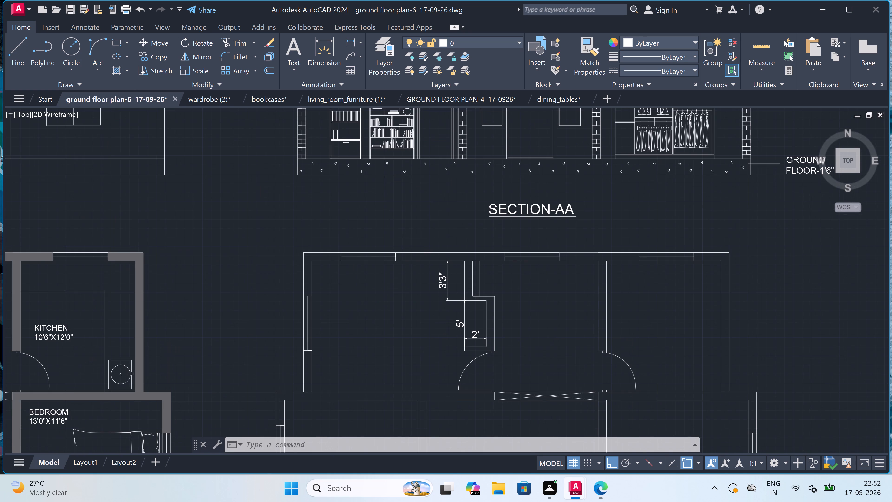
pyautogui.scroll(-1, 423, 237)
pyautogui.scroll(2, 423, 237)
pyautogui.scroll(-1, 422, 238)
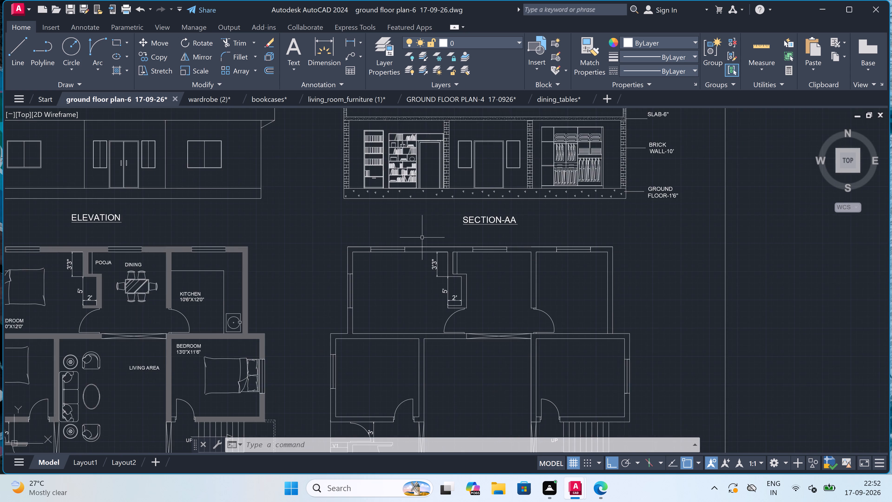
pyautogui.scroll(-1, 422, 238)
pyautogui.scroll(2, 422, 237)
pyautogui.scroll(-1, 421, 238)
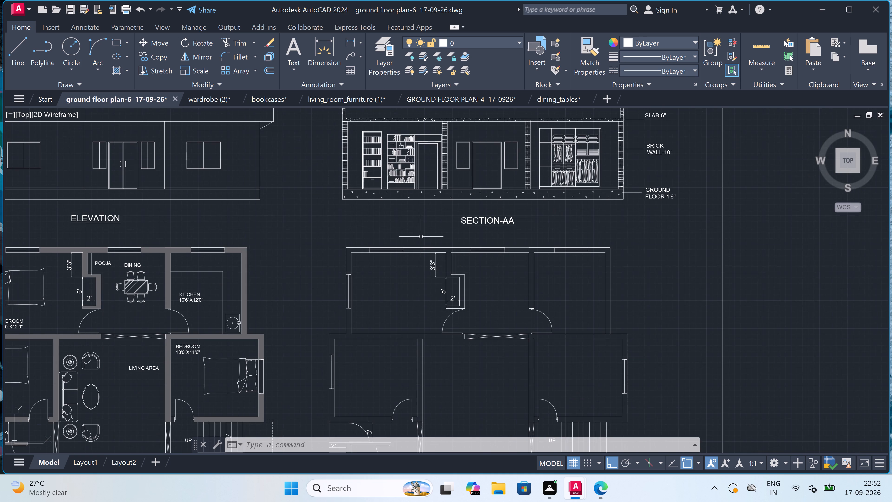
pyautogui.scroll(-1, 421, 237)
pyautogui.scroll(1, 421, 237)
pyautogui.scroll(-1, 421, 237)
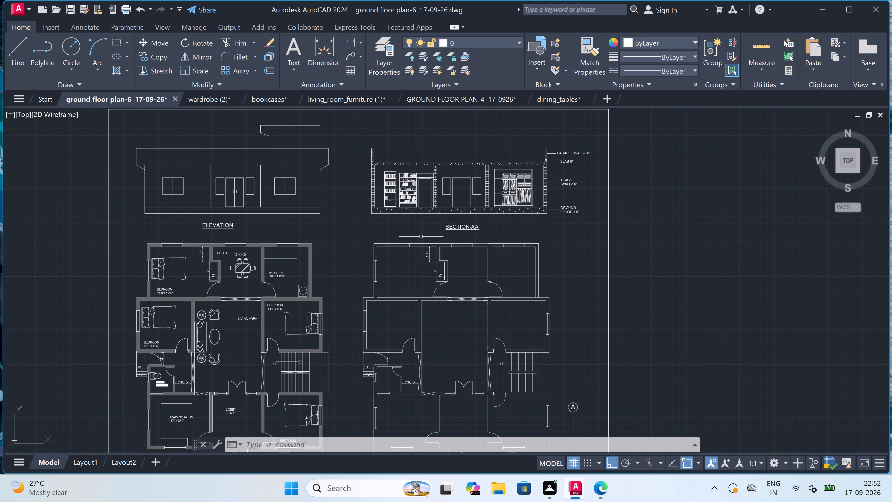
pyautogui.scroll(-2, 421, 237)
pyautogui.scroll(3, 421, 237)
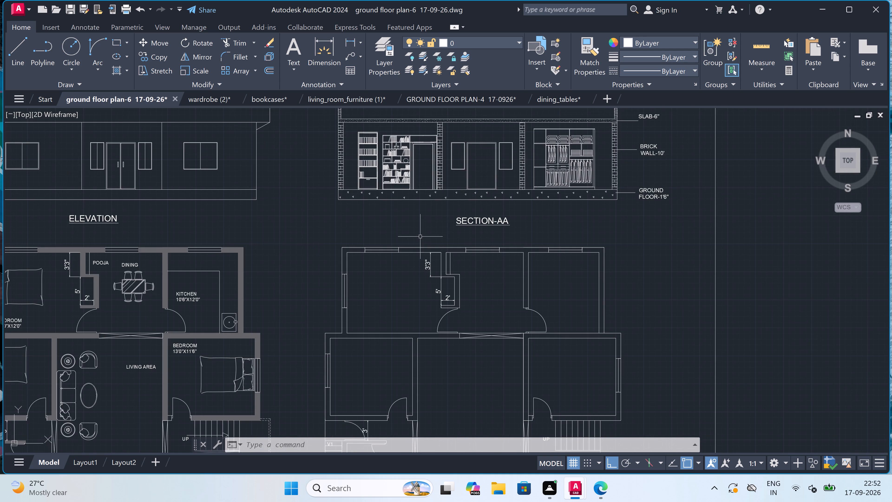
pyautogui.scroll(-1, 420, 237)
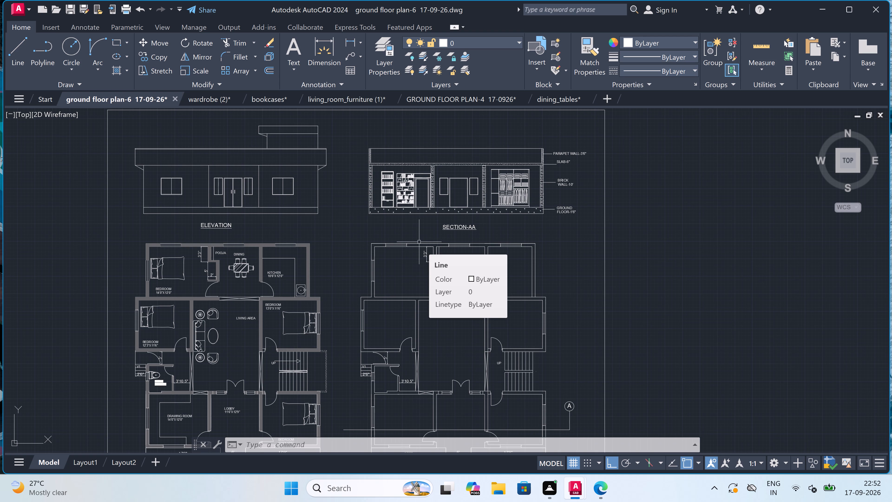
pyautogui.scroll(1, 418, 242)
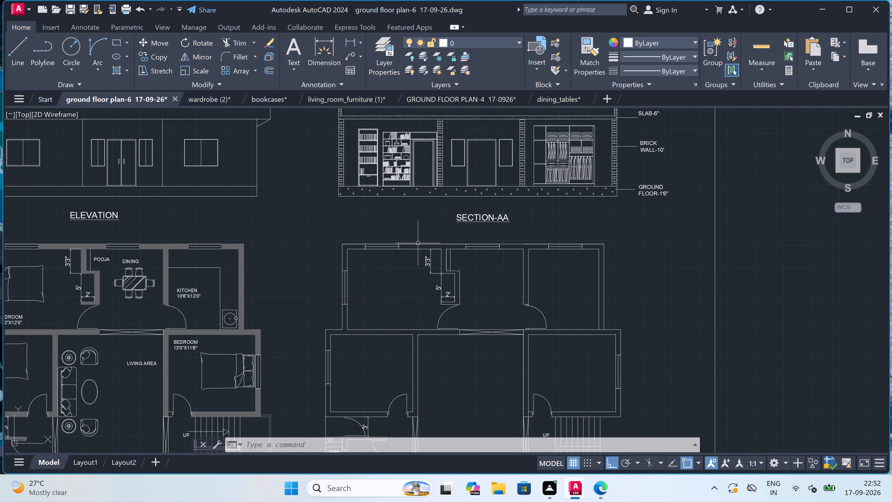
pyautogui.scroll(1, 387, 216)
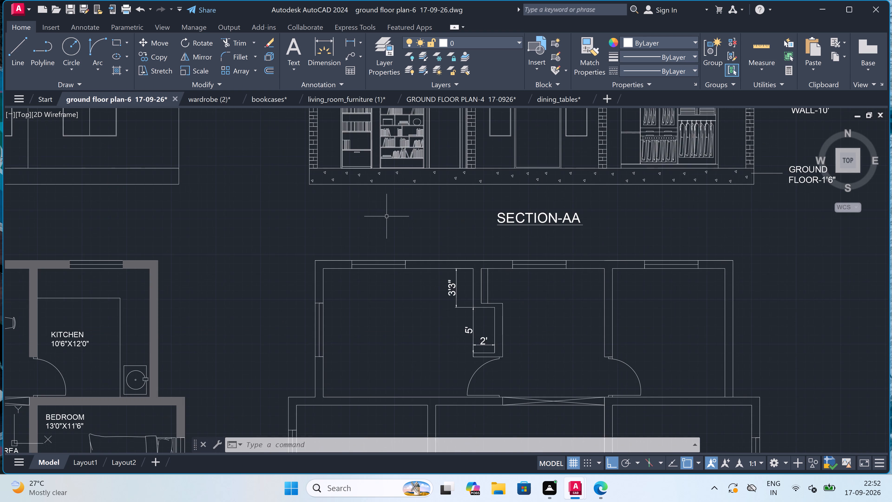
pyautogui.scroll(-1, 387, 216)
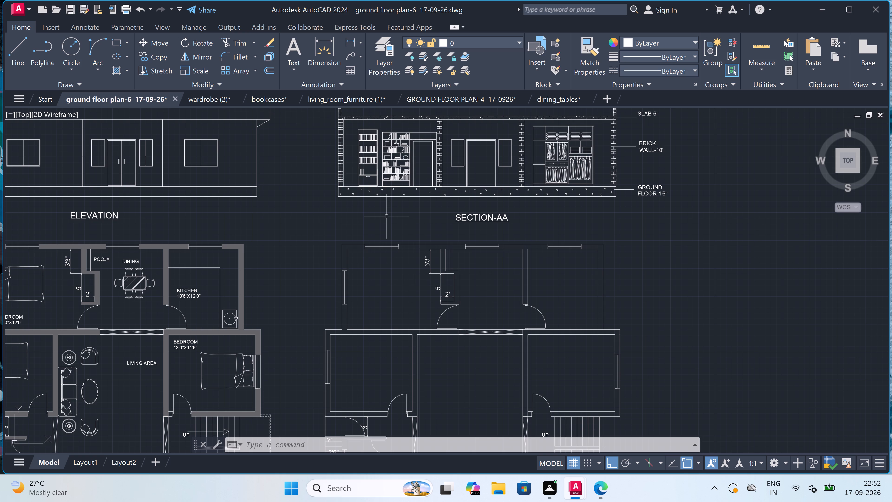
pyautogui.scroll(1, 387, 216)
pyautogui.scroll(-2, 387, 216)
pyautogui.scroll(1, 387, 216)
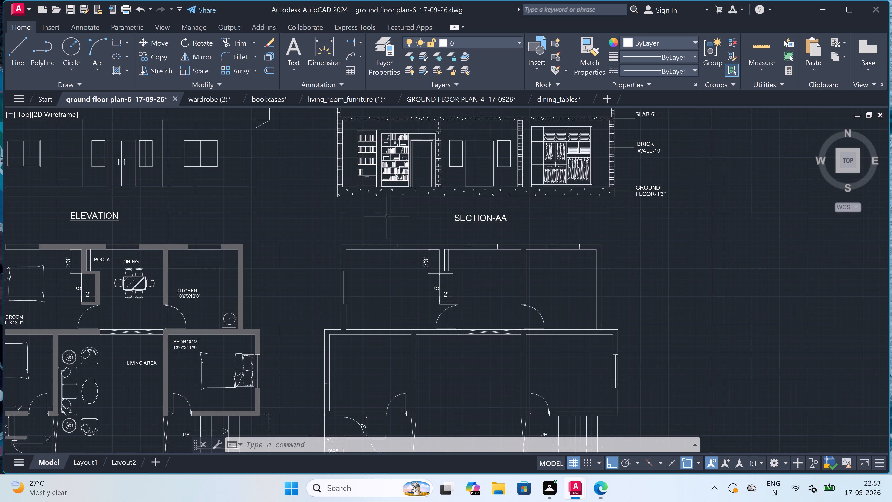
# With Ortho off, draw a short slanted glass line in the left pane of the elevation's left window.
pyautogui.scroll(-1, 320, 222)
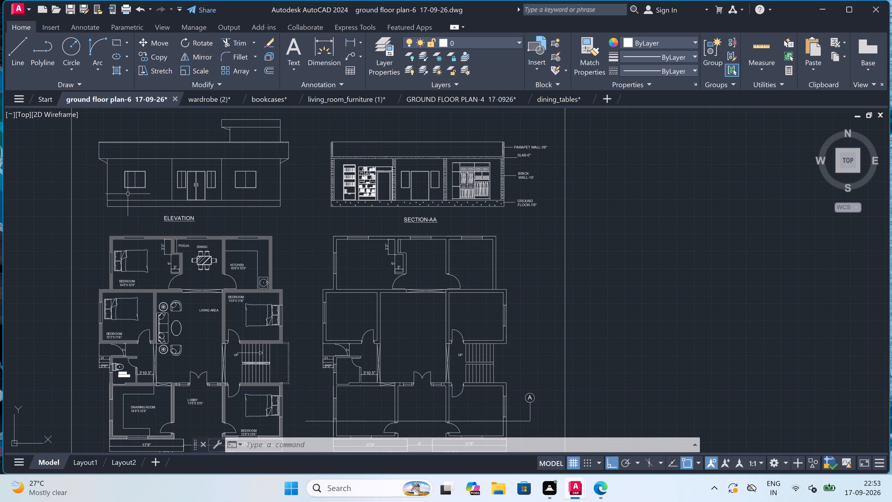
pyautogui.scroll(4, 127, 180)
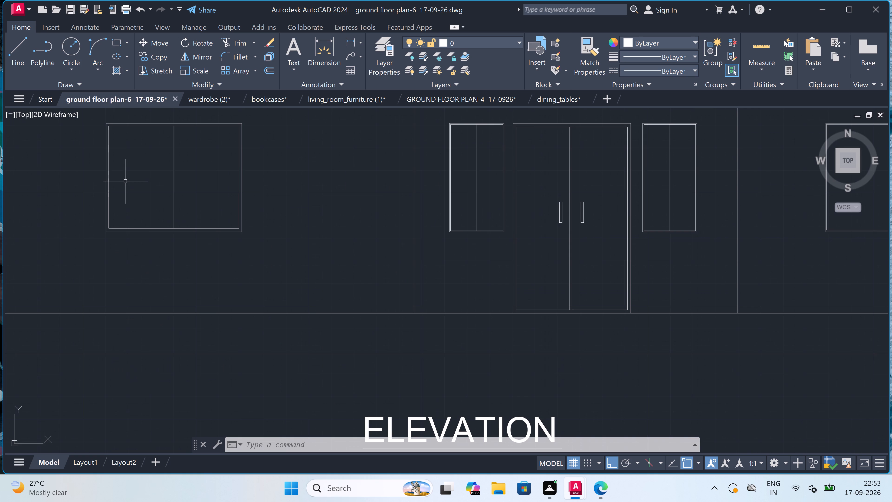
pyautogui.press('l')
pyautogui.press('space')
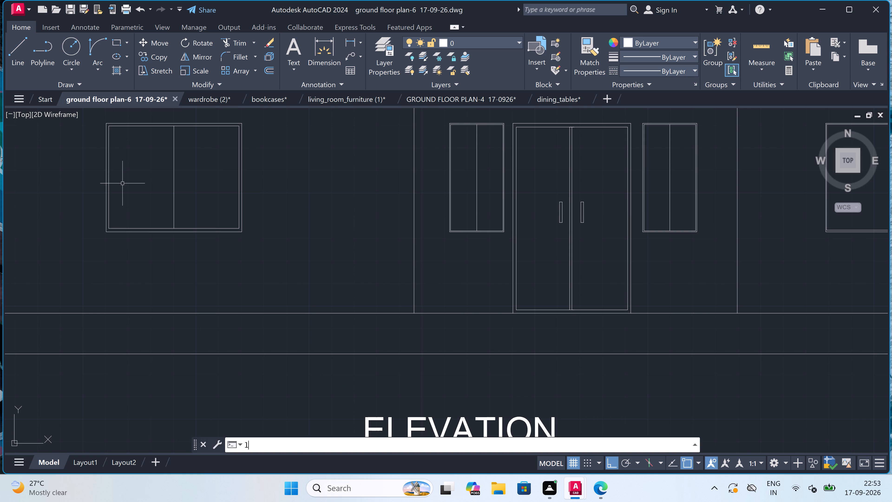
pyautogui.click(144, 165)
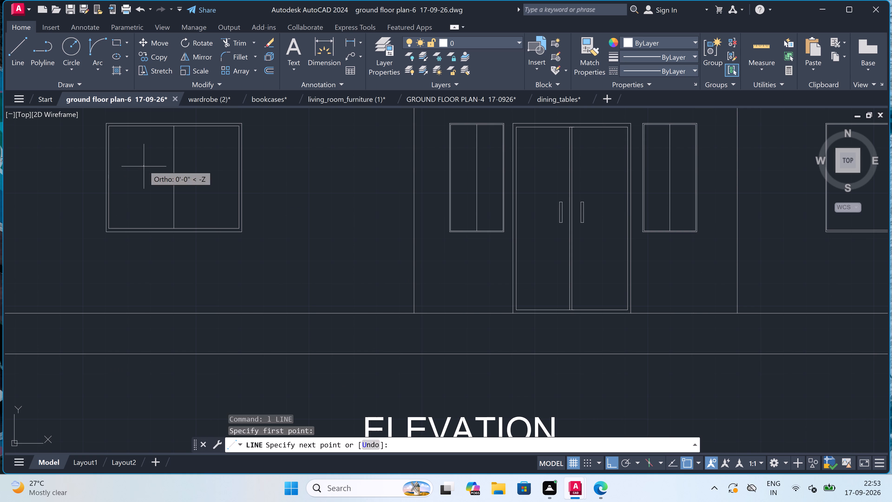
pyautogui.press('F8')
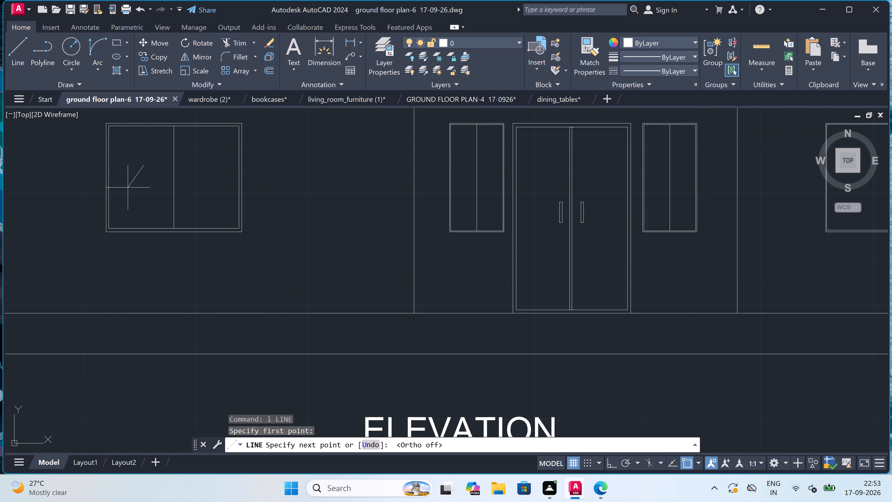
pyautogui.click(136, 193)
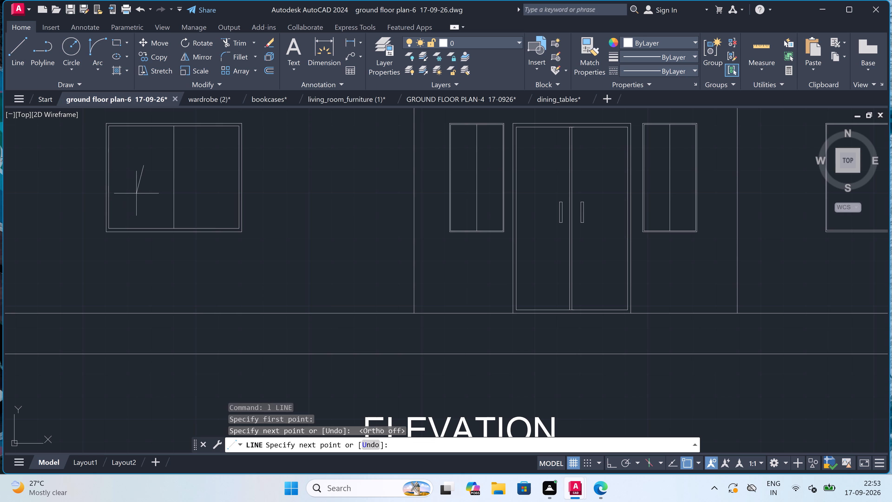
pyautogui.press('Escape')
# Draw two shorter slanted glass lines, one on each side of the first line, in the left window's left pane.
pyautogui.scroll(2, 117, 186)
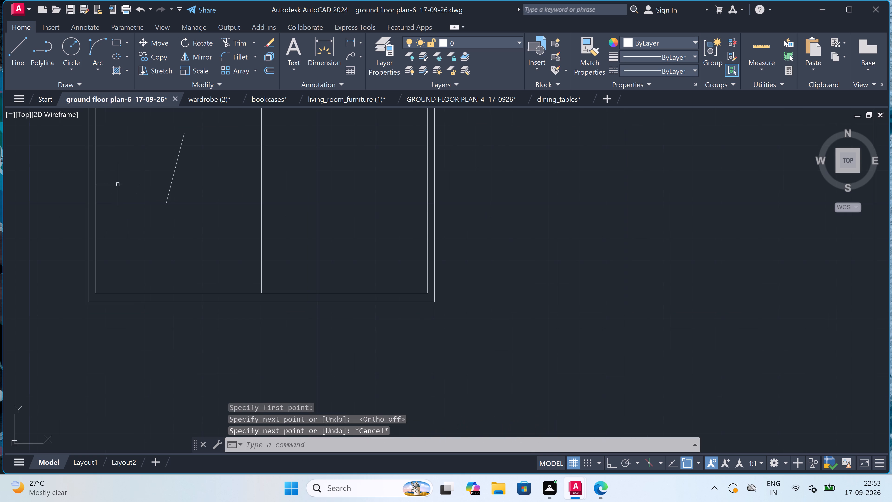
pyautogui.scroll(-2, 128, 180)
pyautogui.scroll(3, 134, 161)
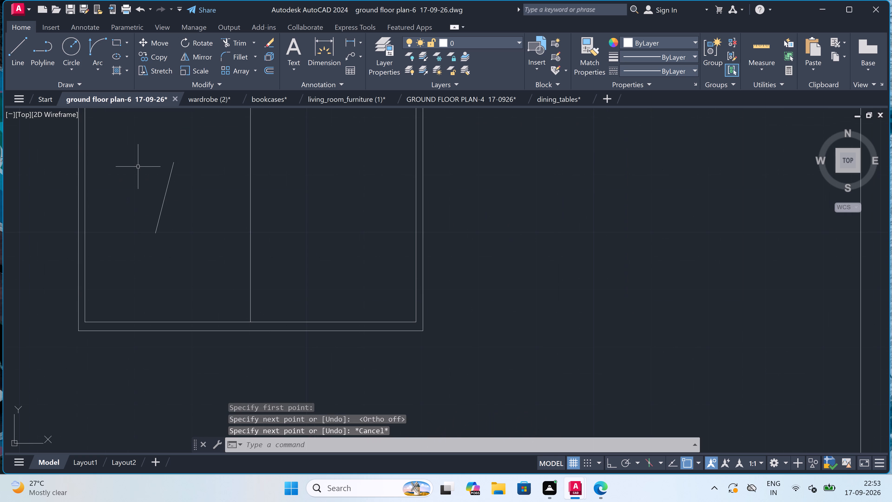
pyautogui.scroll(-2, 151, 174)
pyautogui.press('space')
pyautogui.scroll(1, 160, 181)
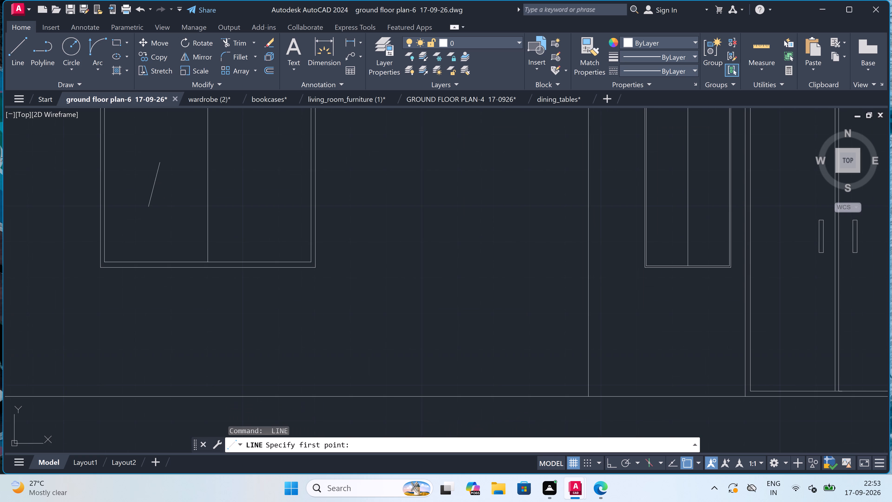
pyautogui.scroll(1, 160, 180)
pyautogui.click(164, 176)
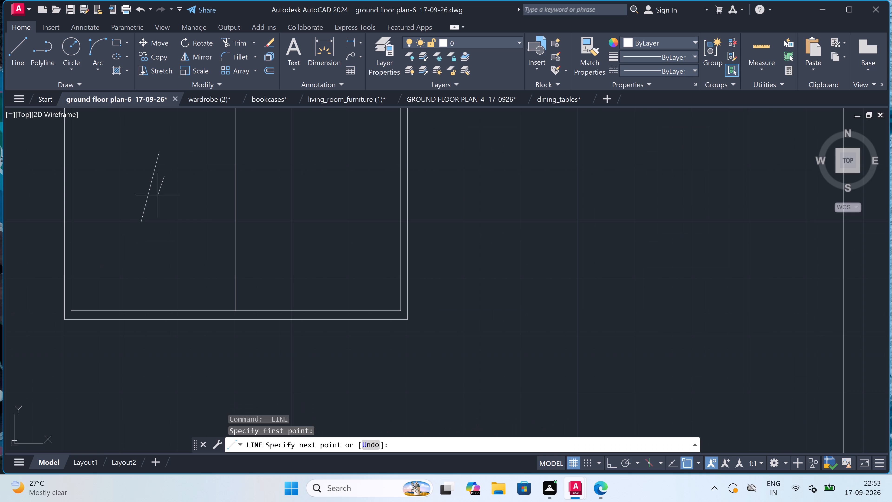
pyautogui.click(155, 210)
pyautogui.press('Escape')
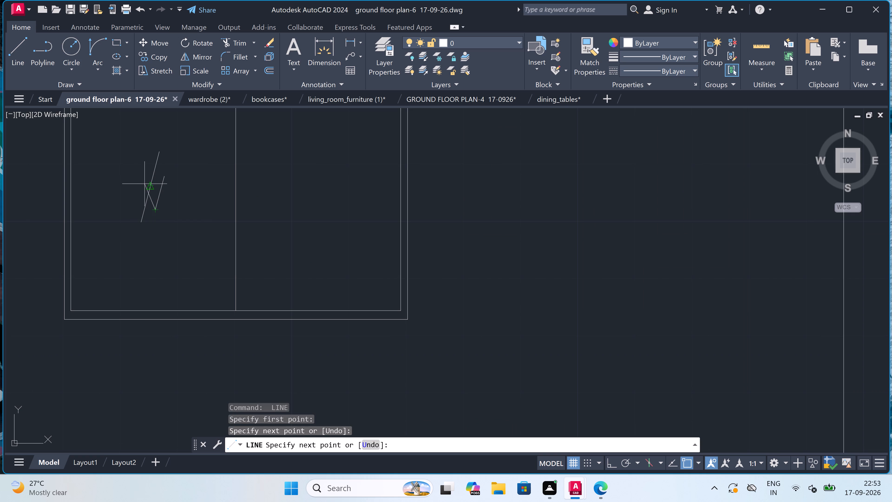
pyautogui.press('space')
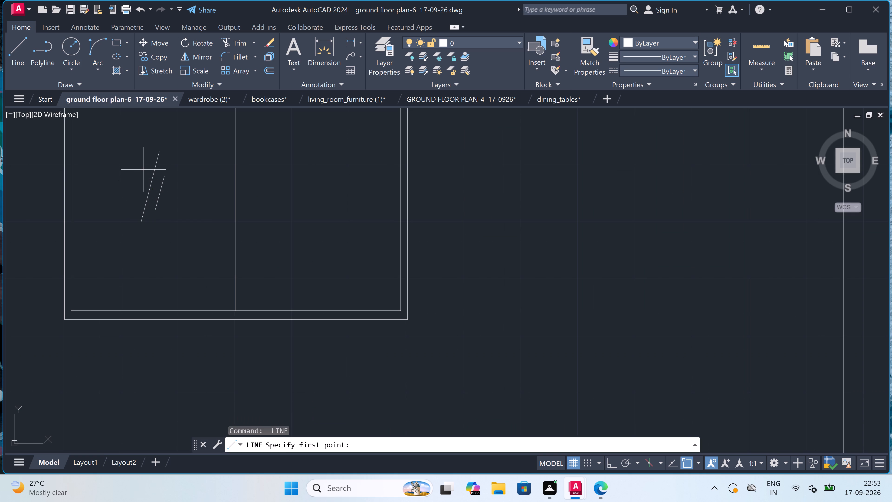
pyautogui.click(144, 170)
pyautogui.click(139, 197)
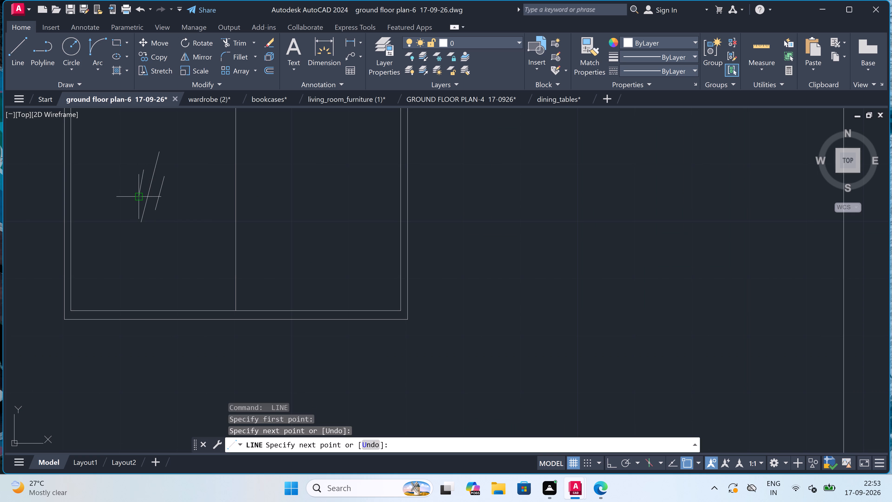
pyautogui.press('Escape')
# Copy the three slanted glass lines into the right pane of the elevation's left window.
pyautogui.scroll(-3, 137, 197)
pyautogui.scroll(2, 134, 183)
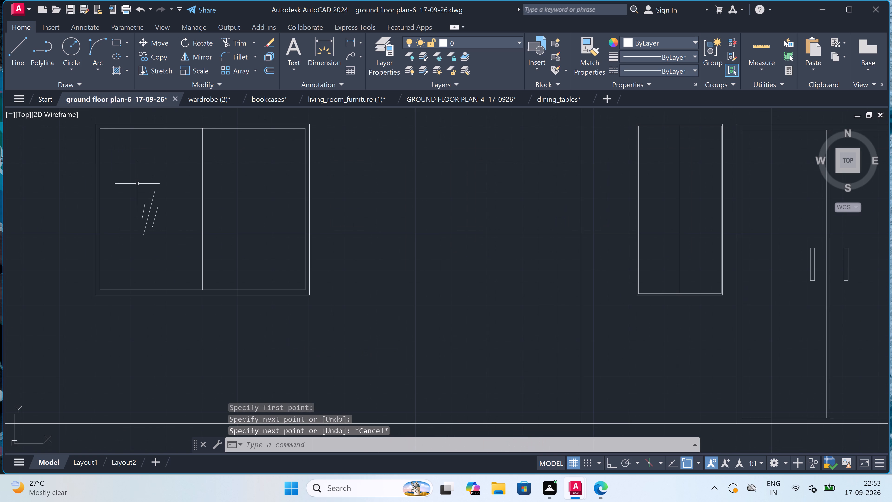
pyautogui.moveTo(167, 182); pyautogui.dragTo(167, 182)
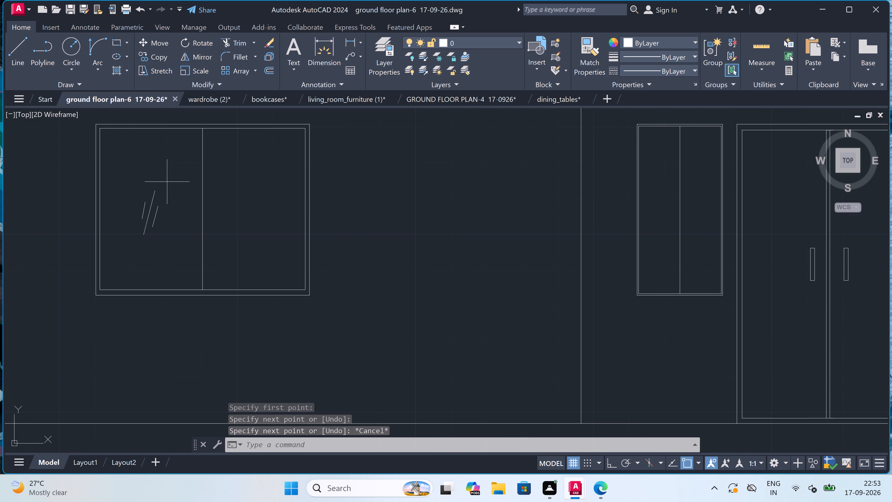
pyautogui.moveTo(167, 182); pyautogui.dragTo(167, 185)
pyautogui.click(130, 241)
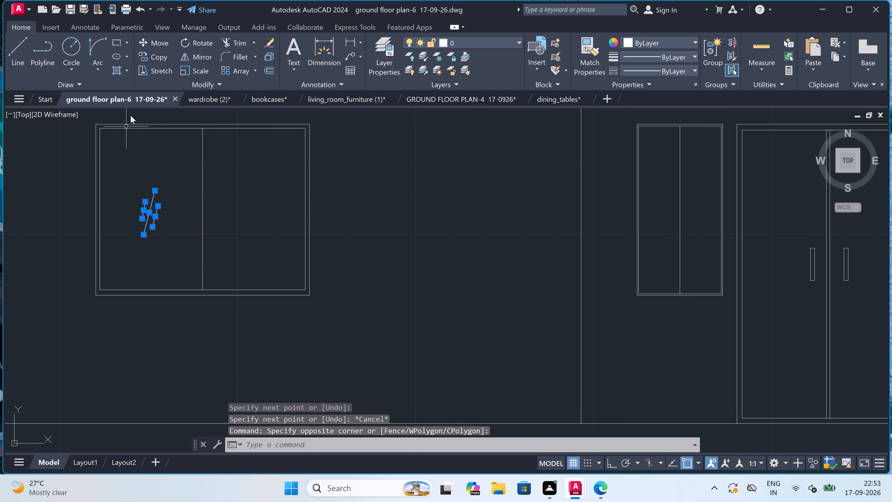
pyautogui.click(151, 55)
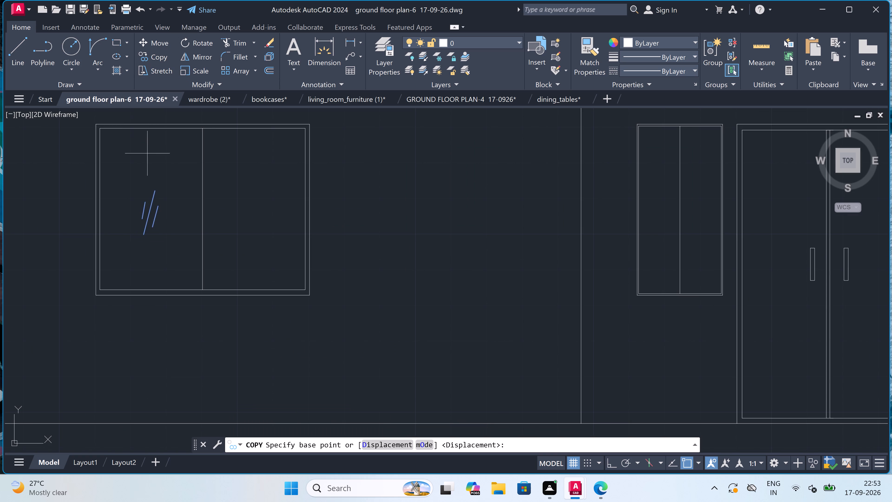
pyautogui.doubleClick(147, 218)
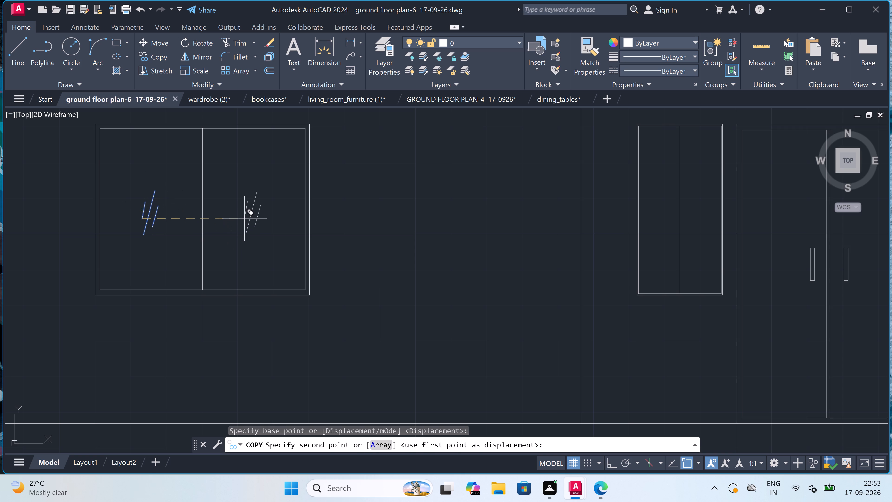
pyautogui.click(243, 219)
# With Ortho on, place copies of the glass lines in both panes of the elevation's right window.
pyautogui.scroll(-3, 243, 218)
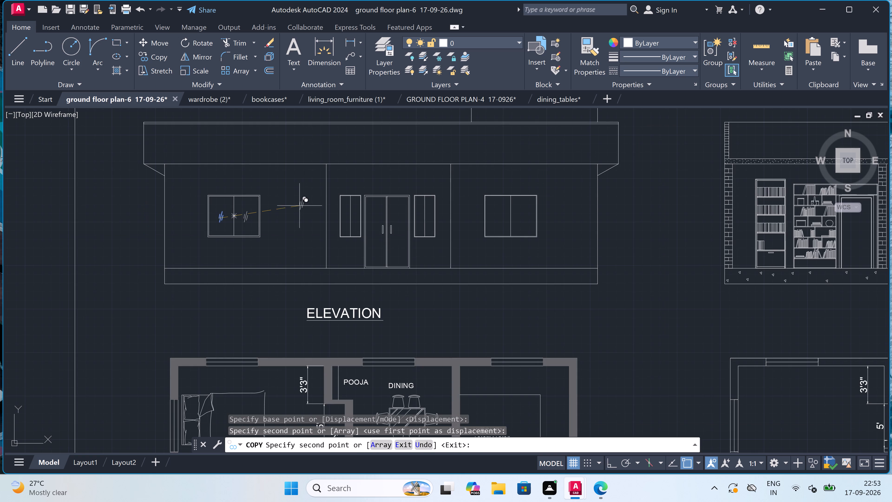
pyautogui.scroll(4, 510, 222)
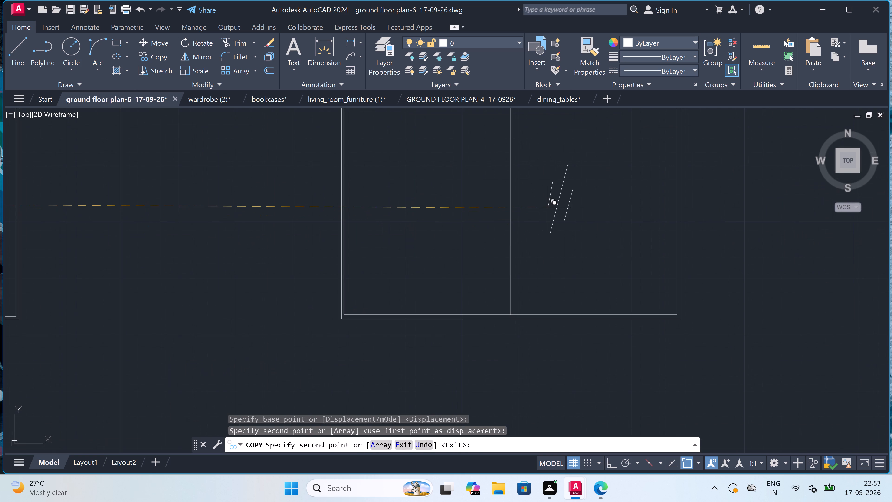
pyautogui.scroll(-4, 548, 208)
pyautogui.scroll(2, 548, 208)
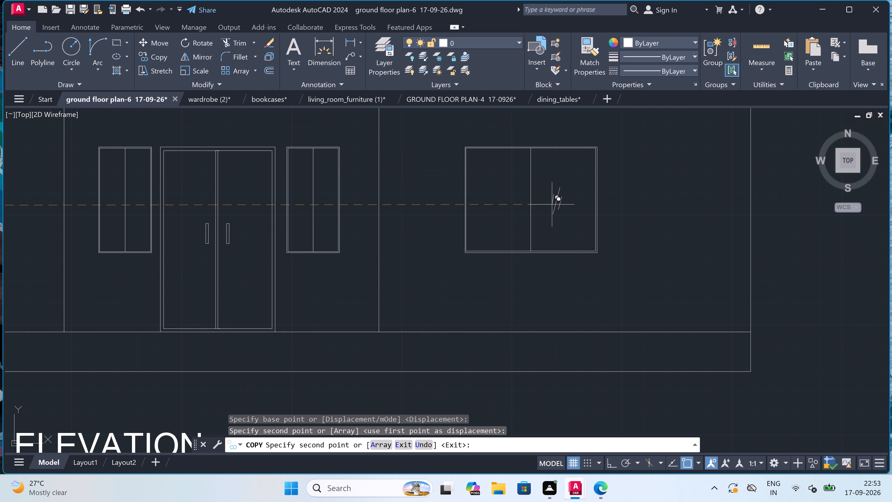
pyautogui.press('F8')
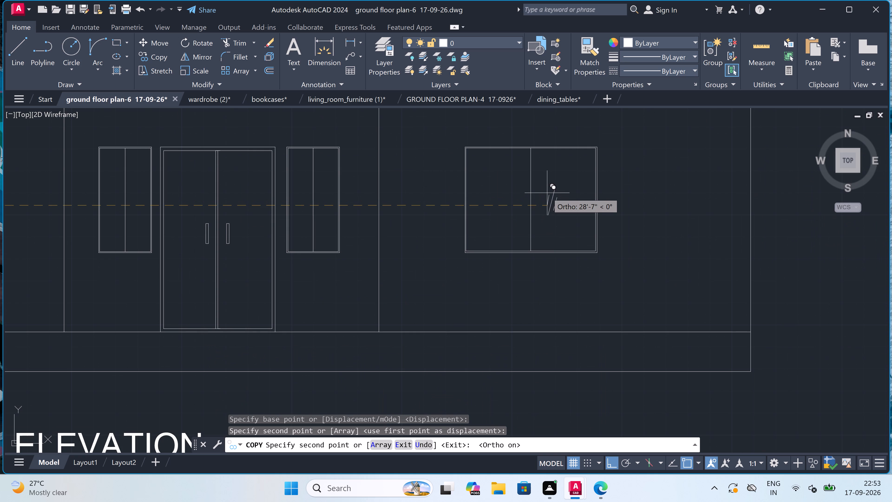
pyautogui.click(554, 191)
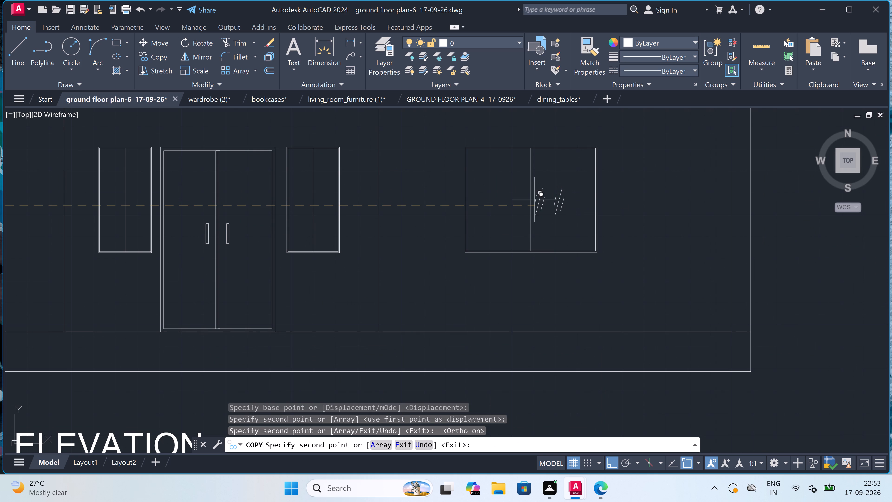
pyautogui.click(504, 204)
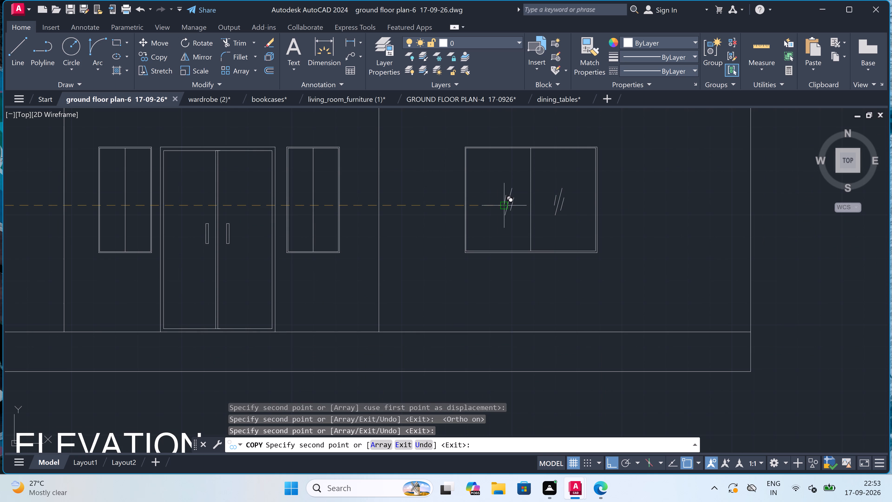
# Place copies of the glass lines in both panes of the narrow window to the right of the door.
pyautogui.scroll(-3, 504, 204)
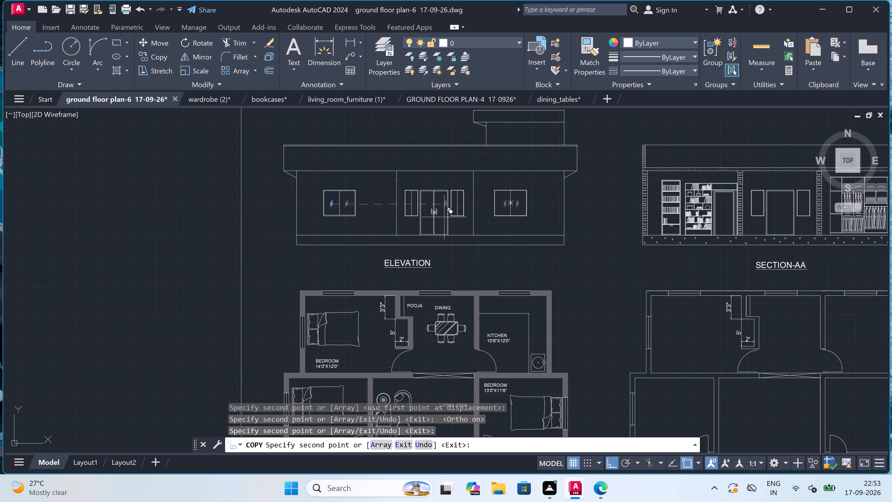
pyautogui.scroll(4, 459, 201)
pyautogui.click(459, 201)
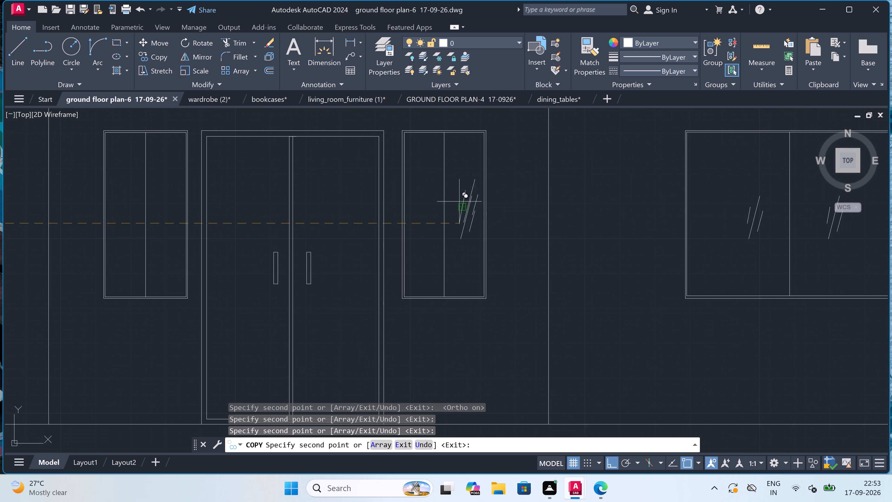
pyautogui.click(419, 210)
# Place copies of the glass lines in both panes of the narrow window left of the door and end copying.
pyautogui.scroll(-3, 419, 210)
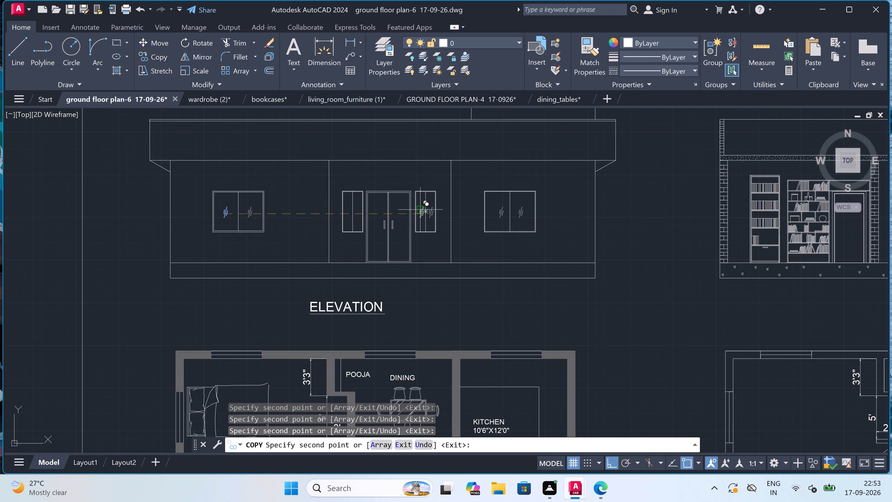
pyautogui.scroll(3, 364, 209)
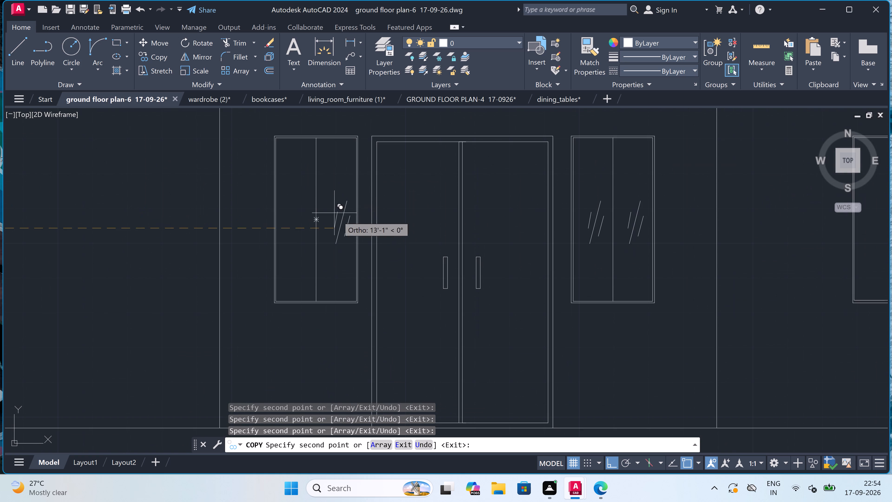
pyautogui.click(330, 232)
pyautogui.click(286, 227)
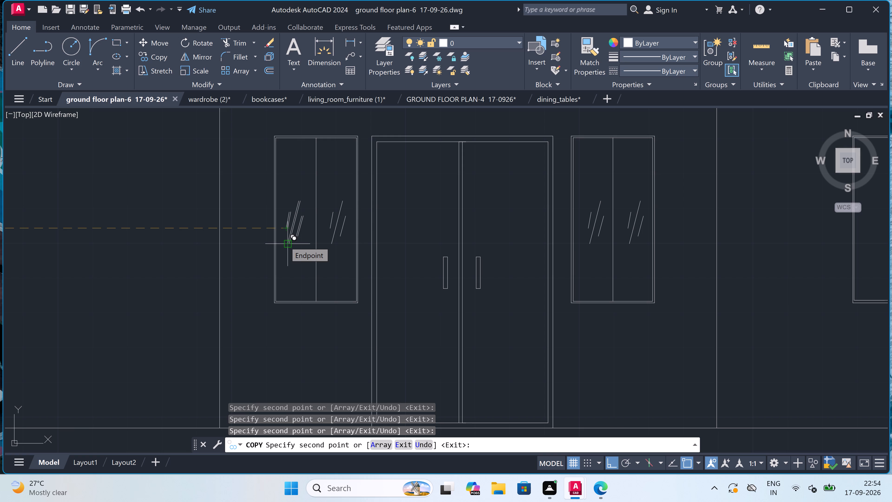
pyautogui.press('Escape')
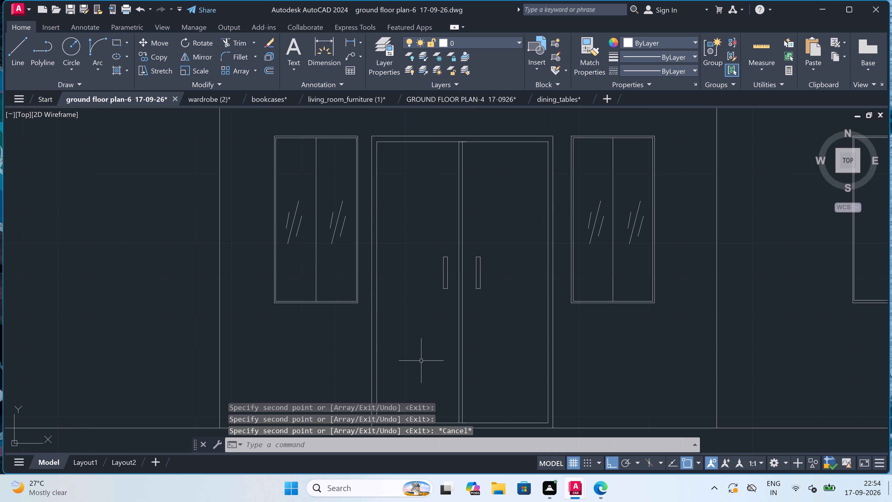
# Examine the whole sheet and the ELEVATION's windows, roof and upper block alongside the SECTION-AA drawing.
pyautogui.scroll(-4, 883, 498)
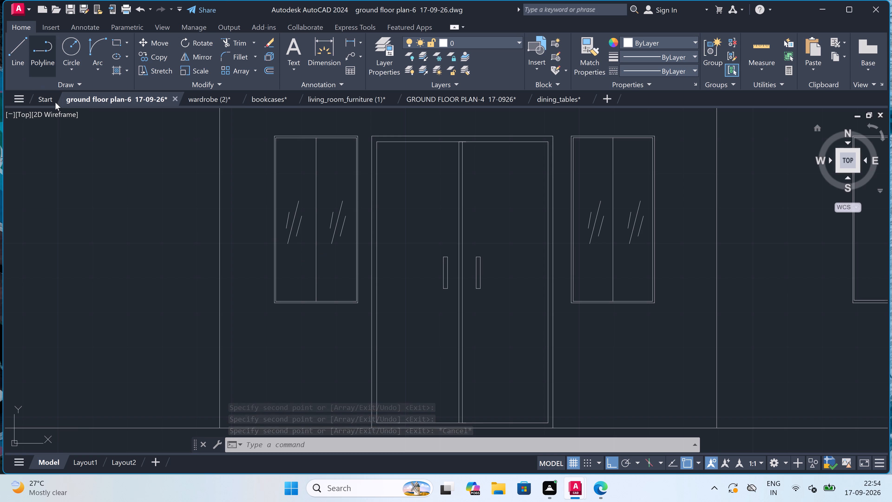
pyautogui.scroll(-6, 311, 261)
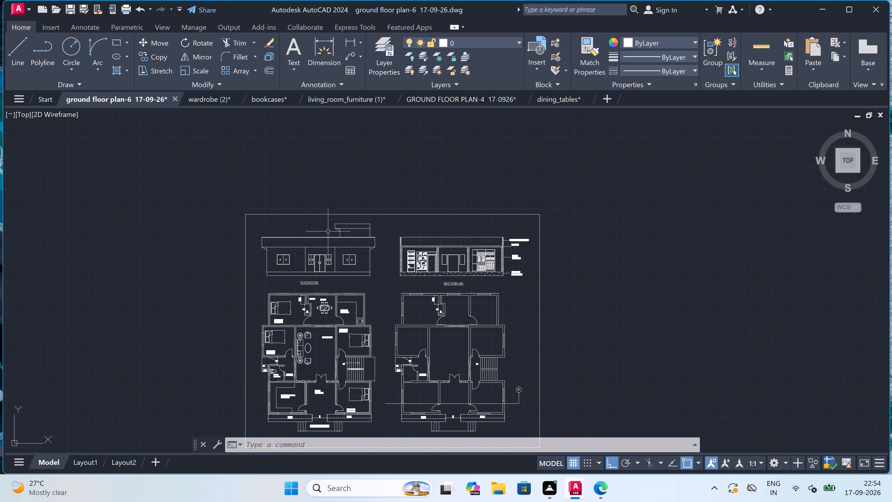
pyautogui.scroll(5, 334, 221)
pyautogui.scroll(-2, 352, 227)
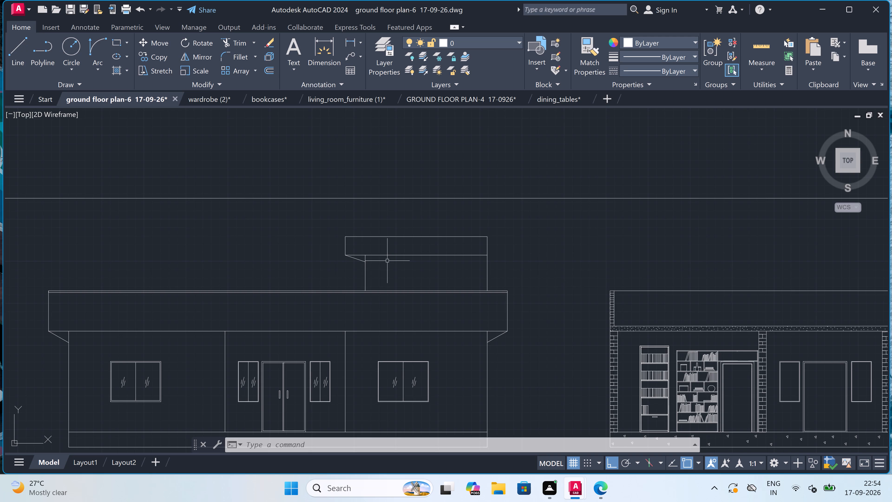
pyautogui.scroll(1, 386, 261)
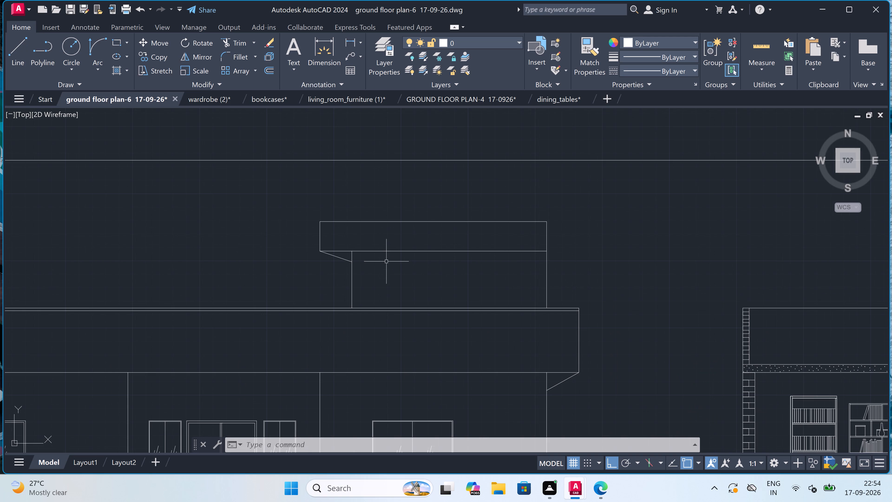
pyautogui.scroll(-2, 386, 261)
pyautogui.scroll(1, 386, 261)
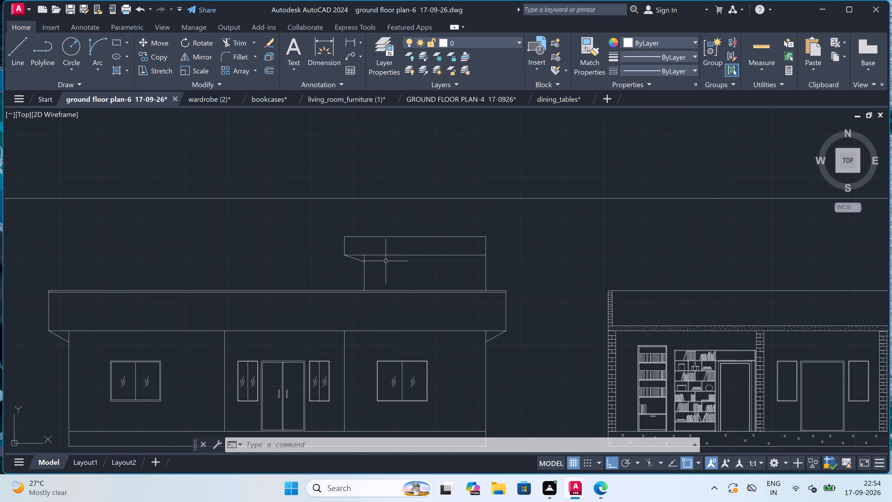
pyautogui.scroll(-1, 385, 261)
pyautogui.scroll(1, 383, 263)
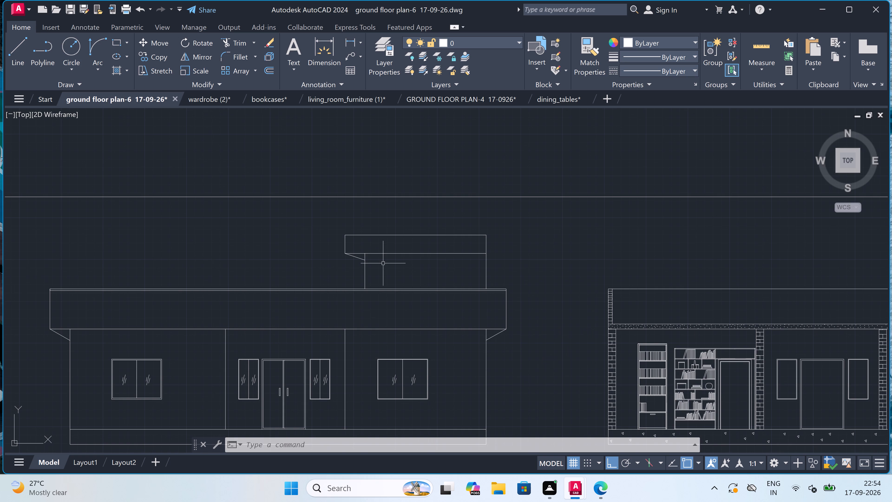
pyautogui.scroll(-2, 382, 263)
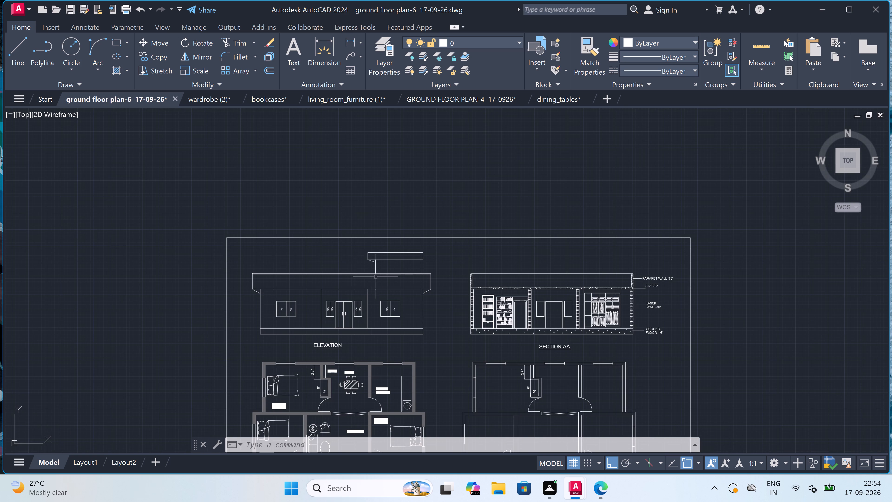
pyautogui.scroll(3, 262, 322)
pyautogui.scroll(-2, 262, 322)
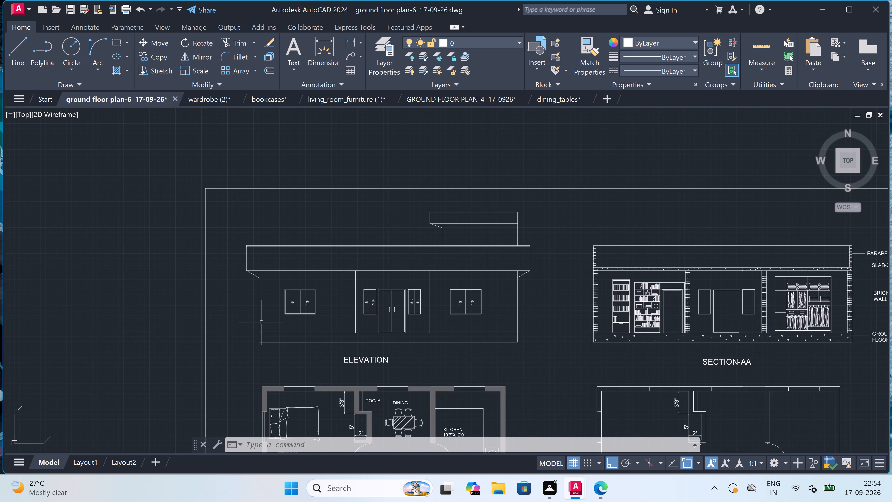
pyautogui.scroll(1, 262, 322)
pyautogui.scroll(-2, 262, 322)
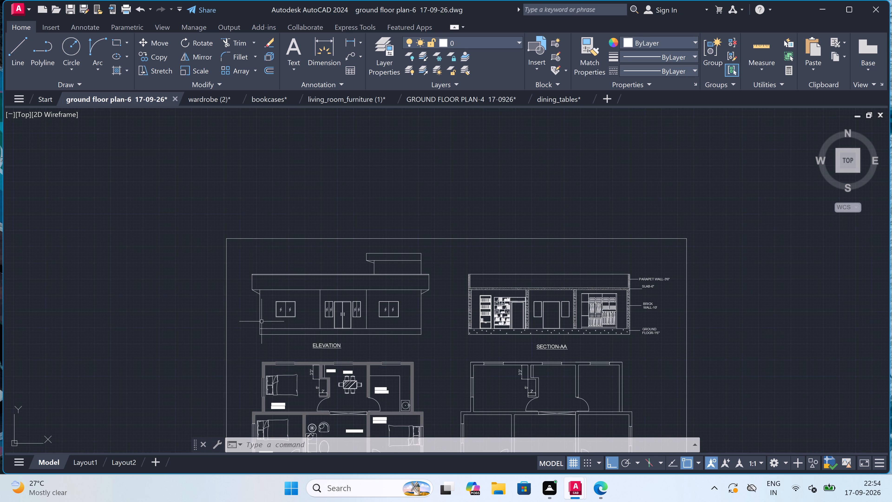
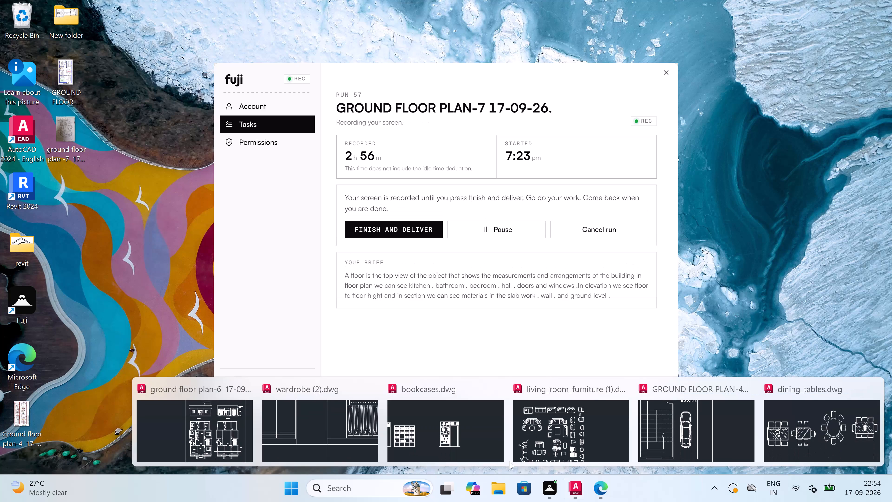
# Switch to the ground floor plan-6 drawing in AutoCAD and examine the furnished plan's front rooms and verandah.
pyautogui.click(230, 422)
pyautogui.doubleClick(232, 422)
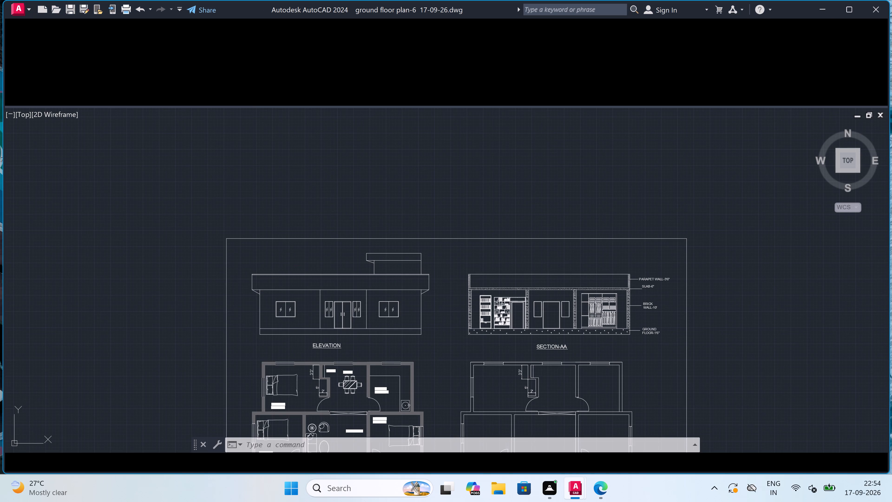
pyautogui.scroll(-3, 287, 339)
pyautogui.scroll(4, 289, 380)
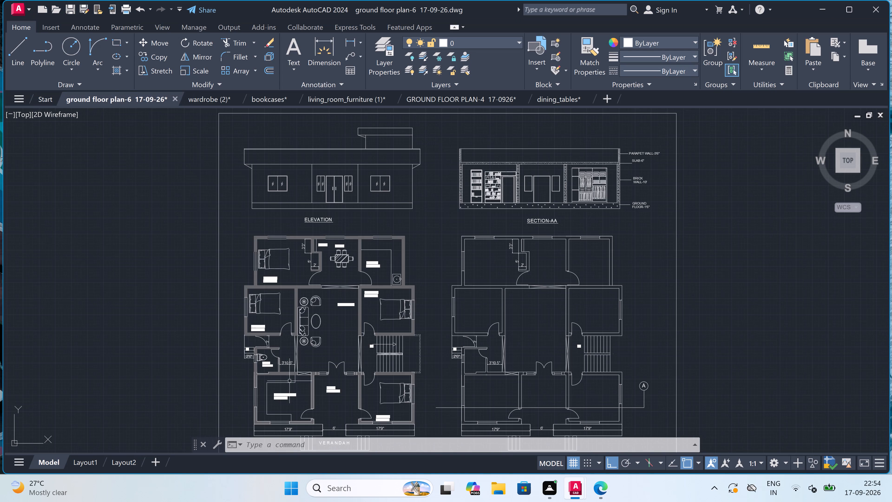
pyautogui.scroll(-4, 300, 363)
pyautogui.scroll(4, 295, 384)
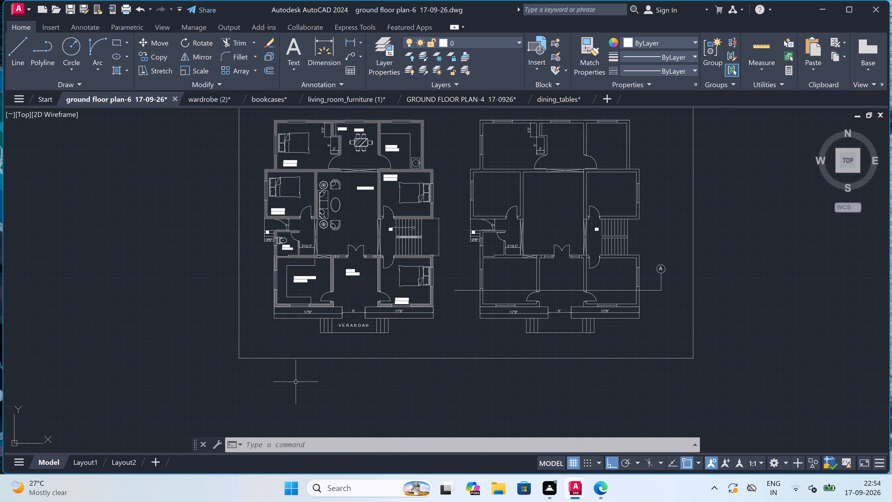
pyautogui.scroll(3, 310, 353)
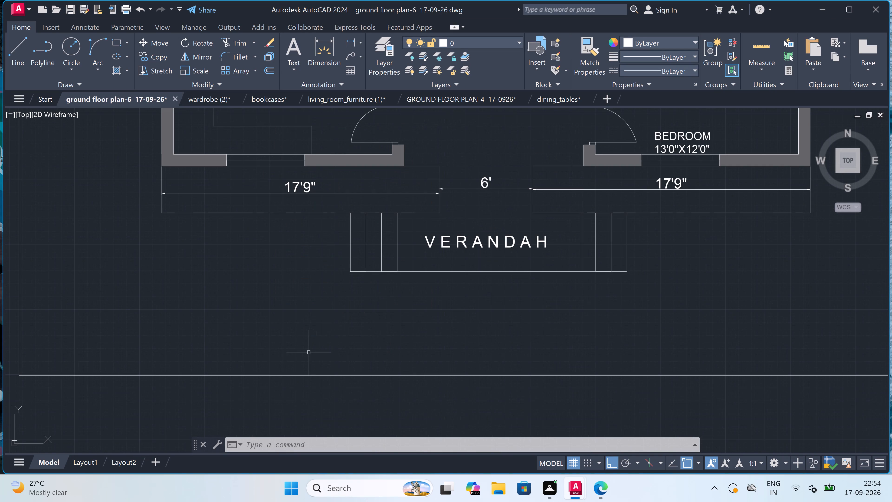
pyautogui.scroll(-3, 307, 351)
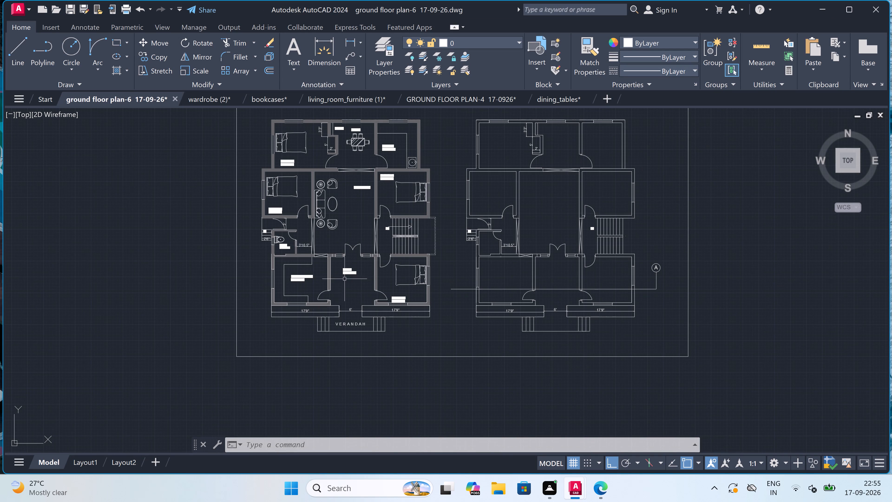
pyautogui.scroll(3, 341, 282)
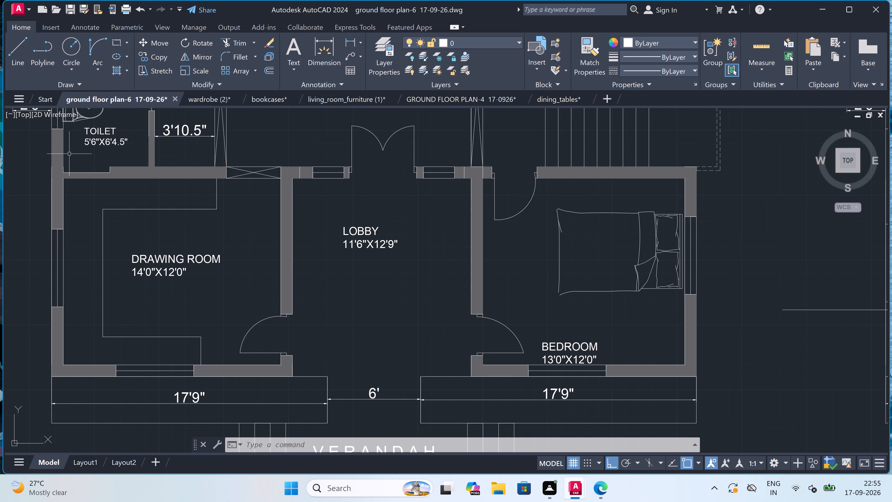
# From the living_room_furniture (1) drawing, copy the two-seat sofa set with two armchairs and a rectangular table to the clipboard.
pyautogui.click(14, 6)
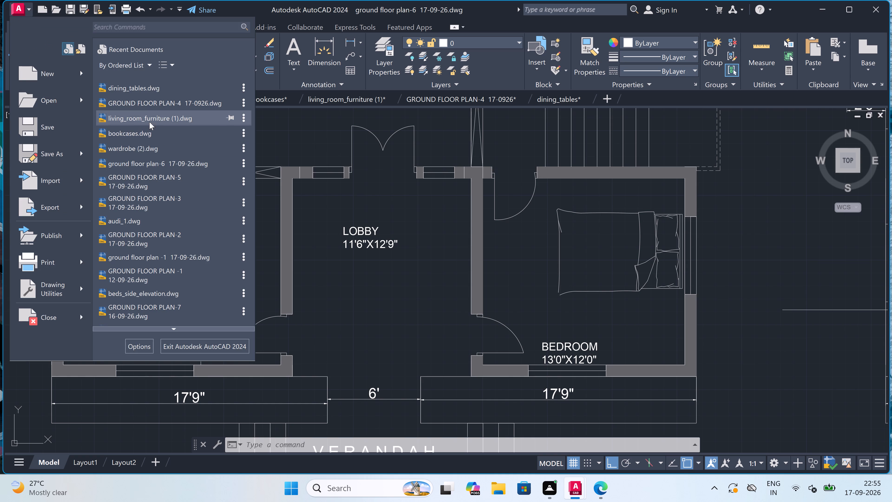
pyautogui.doubleClick(162, 115)
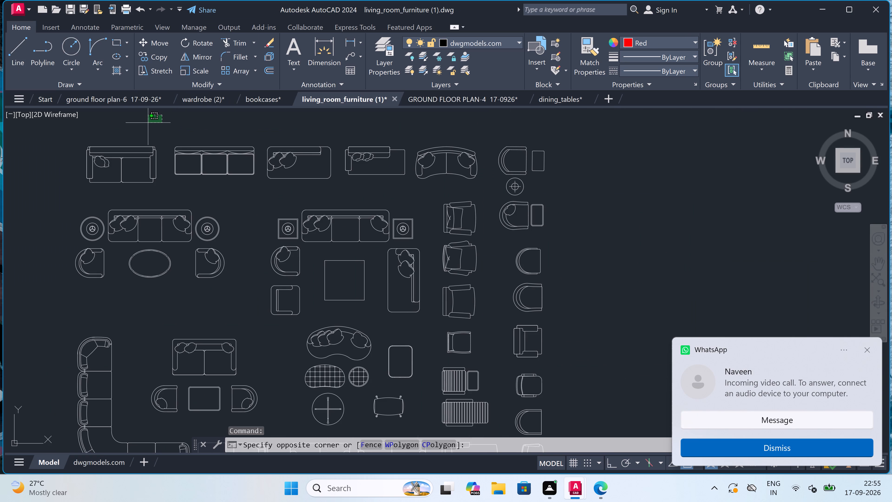
pyautogui.scroll(-1, 308, 152)
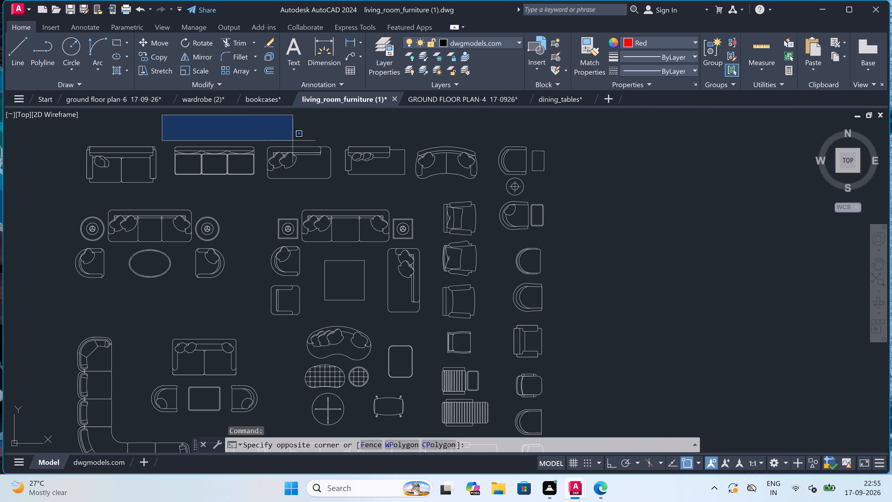
pyautogui.press('Escape')
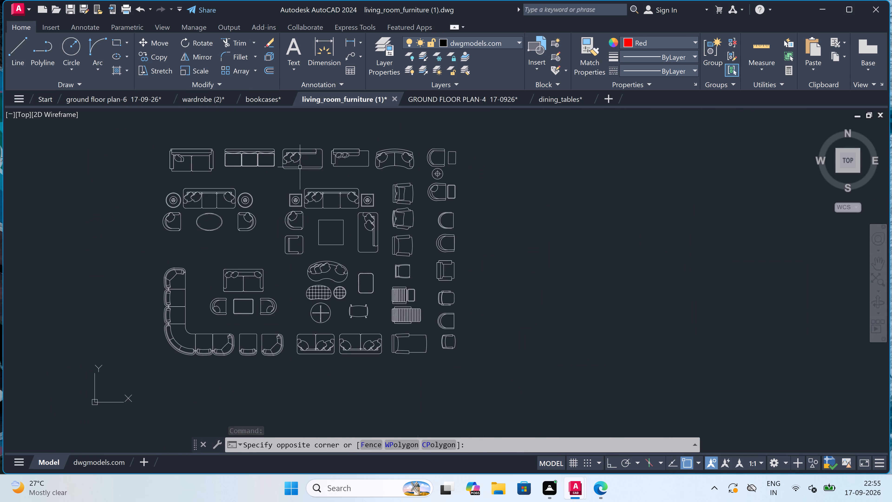
pyautogui.scroll(-1, 285, 225)
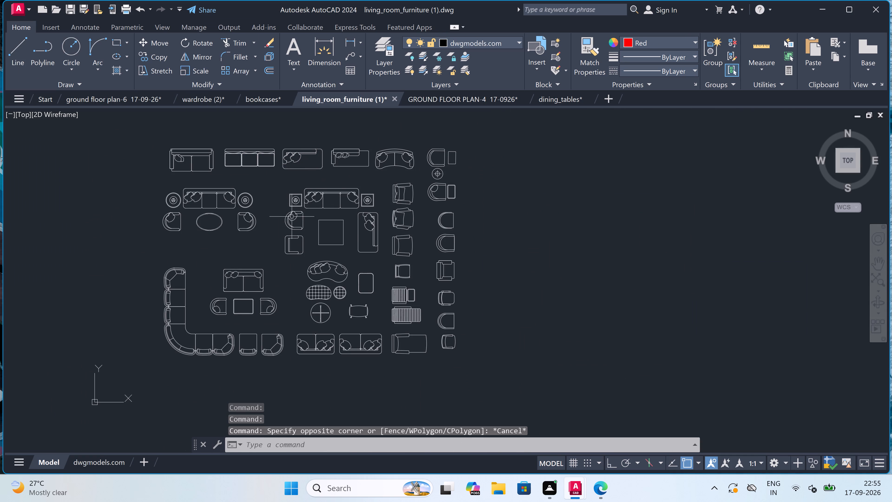
pyautogui.scroll(3, 258, 262)
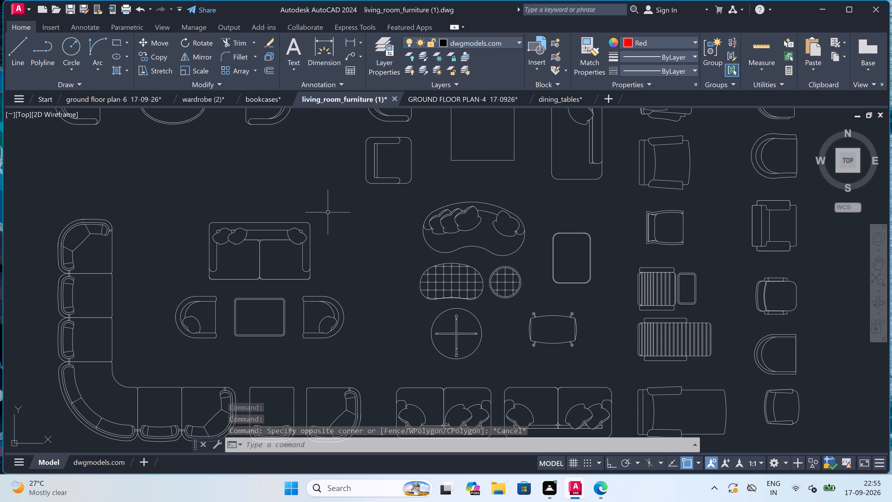
pyautogui.moveTo(355, 198); pyautogui.dragTo(355, 211)
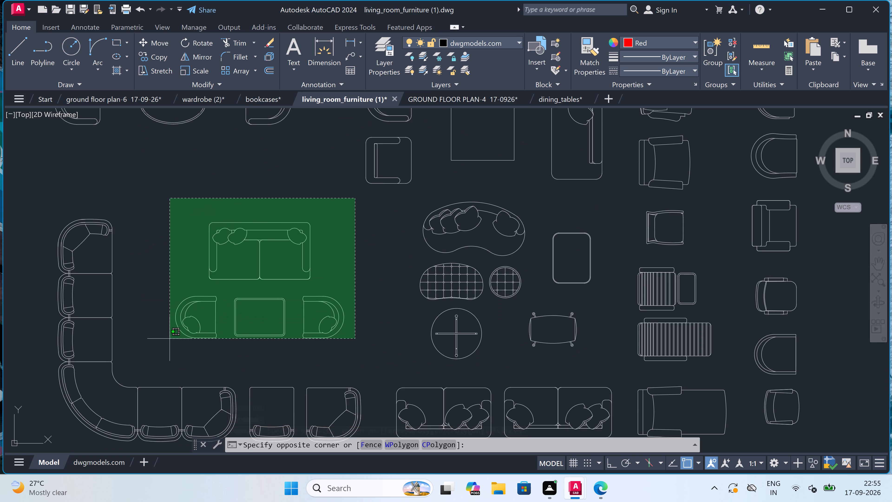
pyautogui.click(163, 343)
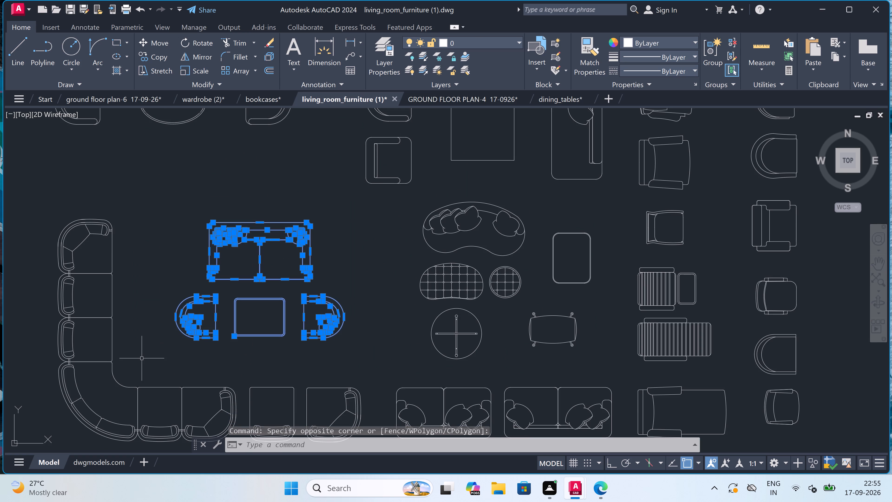
pyautogui.hotkey('ctrl', 'c')
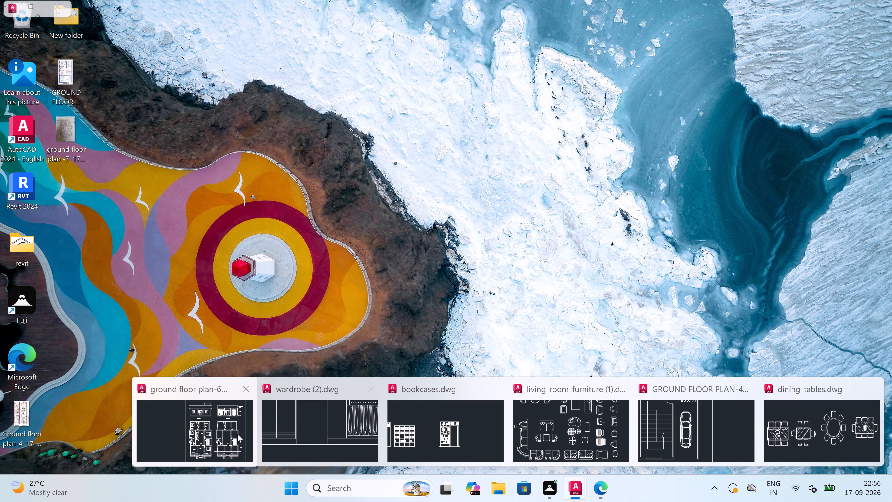
# Paste the copied sofa set into the ground floor plan-6 drawing, in the empty space to the right of the sheet border.
pyautogui.click(230, 433)
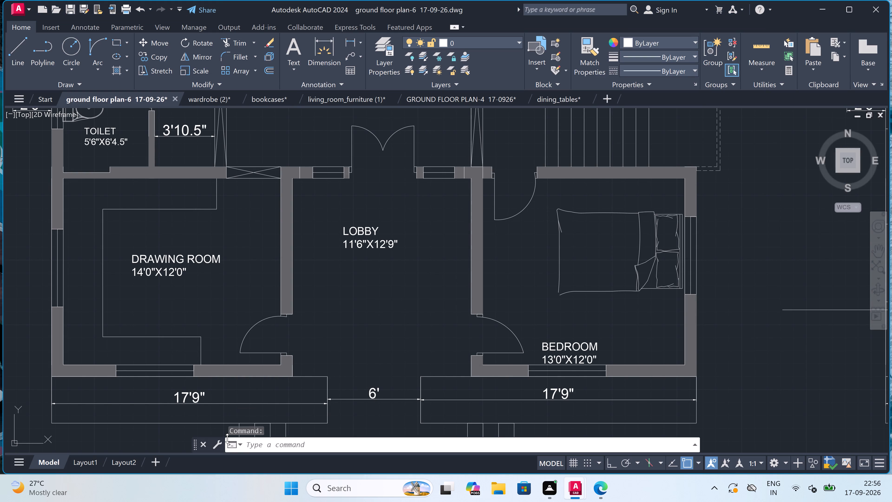
pyautogui.hotkey('ctrl', 'v')
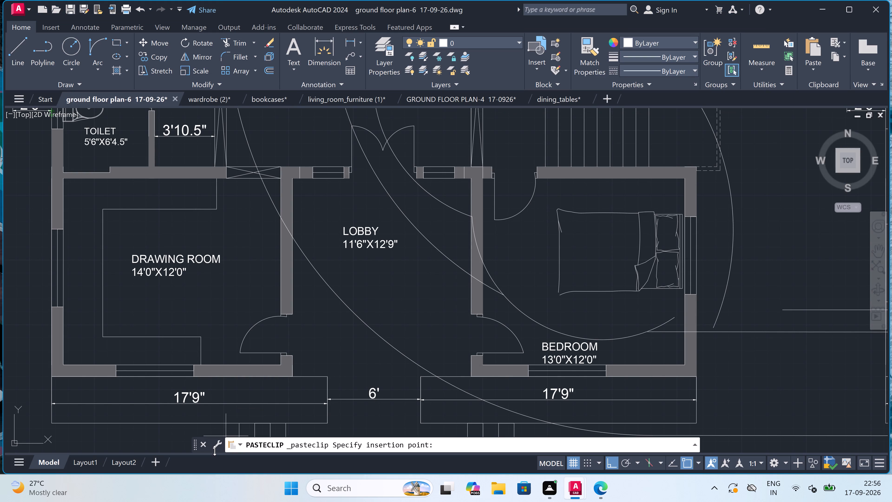
pyautogui.scroll(-8, 221, 369)
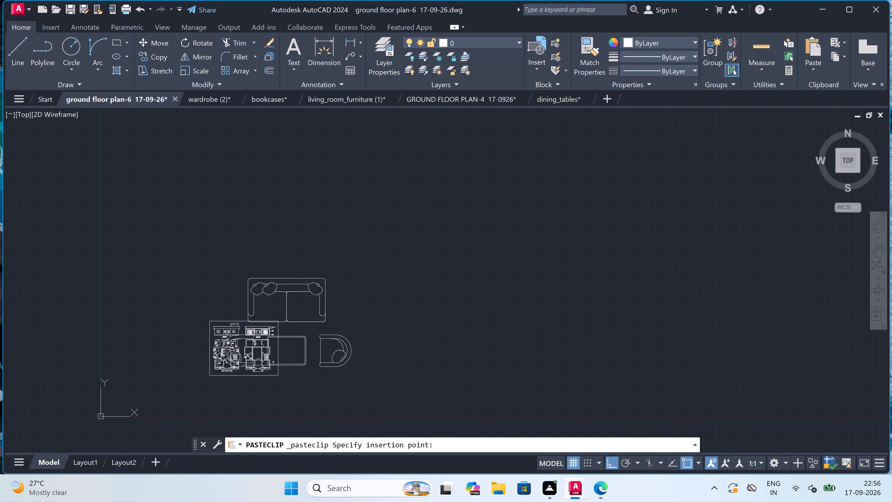
pyautogui.click(304, 362)
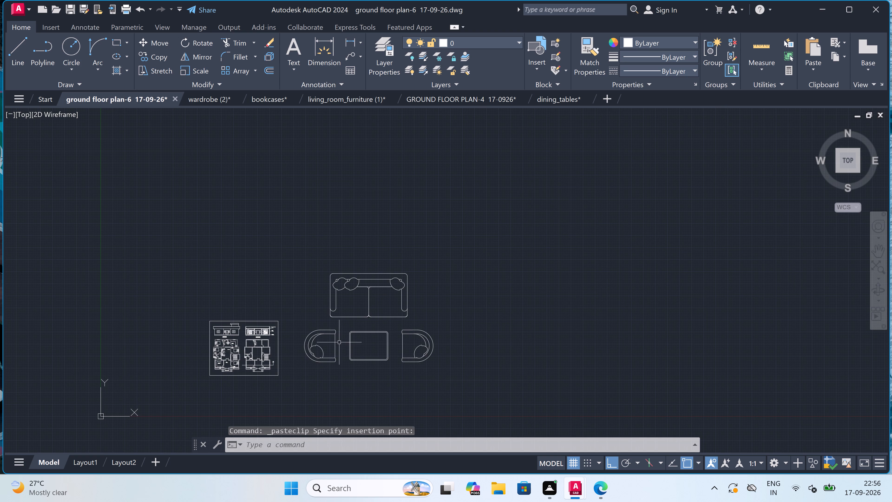
# Scale the whole pasted sofa set down freehand from the sofa's left edge until it suits the plan's rooms.
pyautogui.scroll(-2, 355, 329)
pyautogui.scroll(4, 351, 351)
pyautogui.scroll(-2, 350, 350)
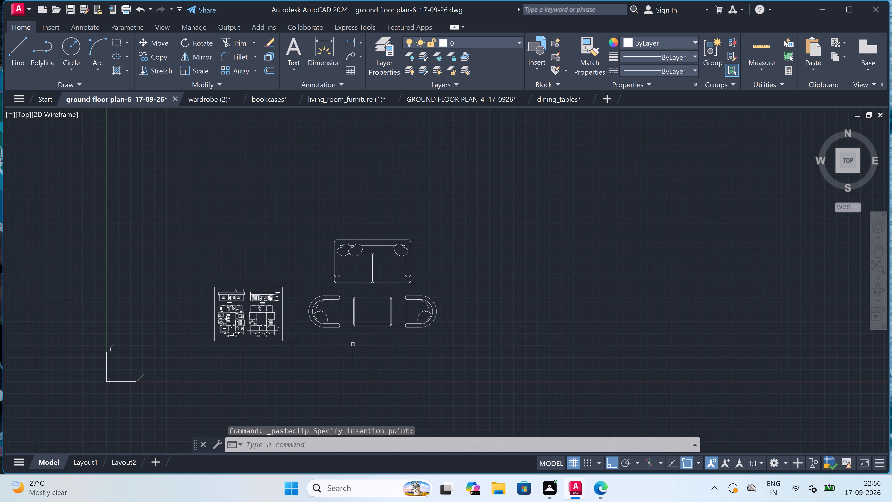
pyautogui.scroll(1, 353, 344)
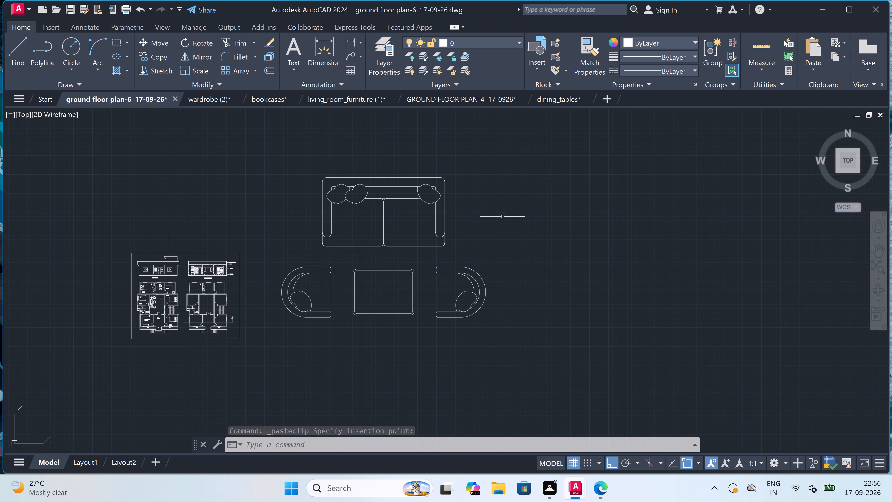
pyautogui.doubleClick(536, 175)
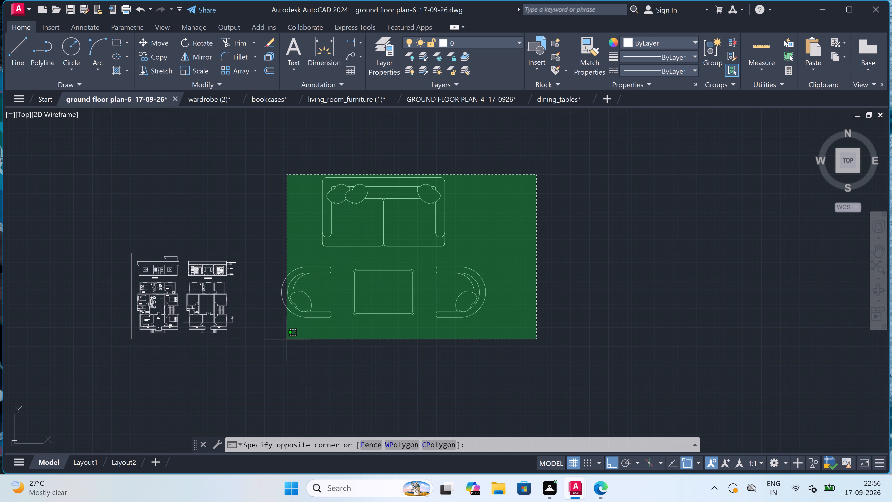
pyautogui.click(273, 343)
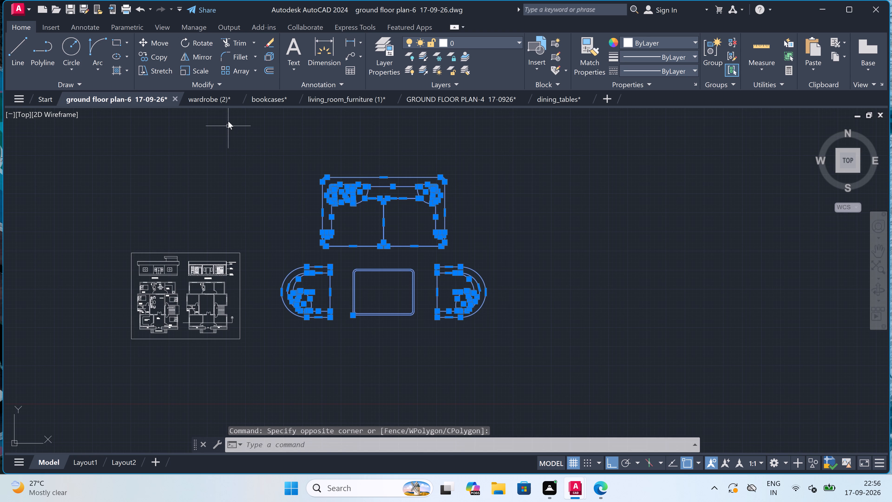
pyautogui.click(190, 66)
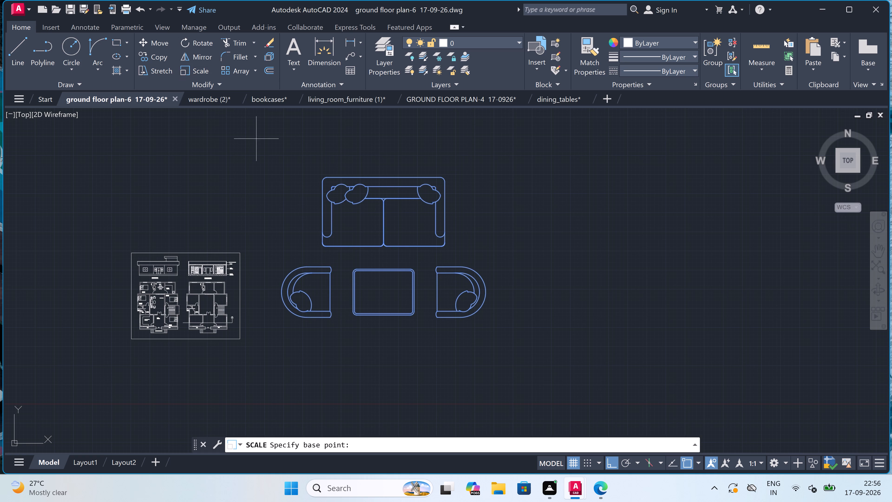
pyautogui.click(318, 207)
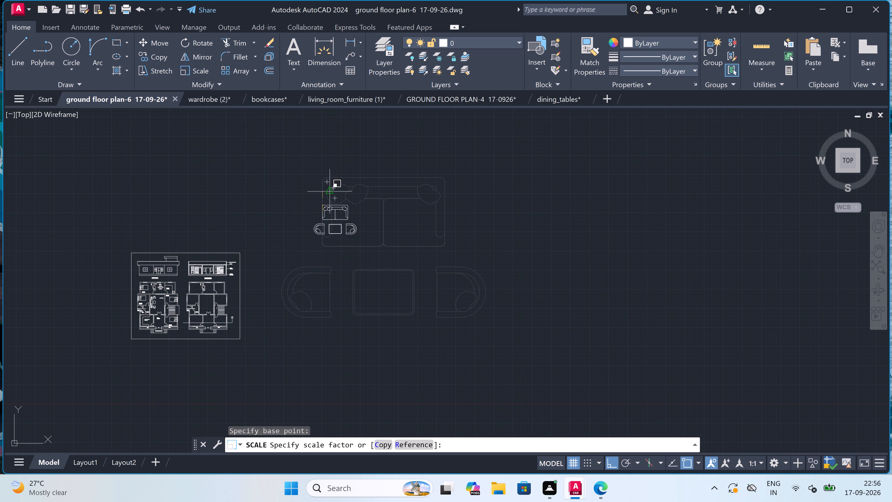
pyautogui.scroll(3, 327, 188)
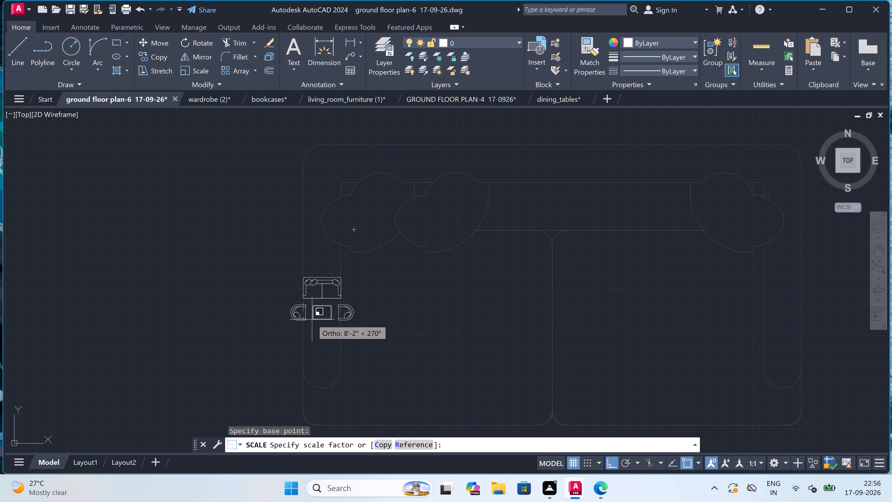
pyautogui.click(307, 307)
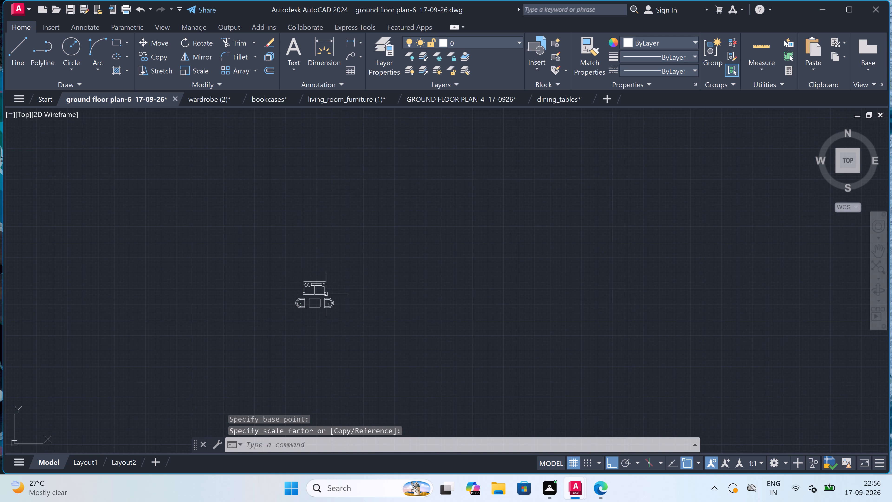
# Move the whole sofa set, with Ortho off, to the empty space outside the sheet's left border, level with the drawing room.
pyautogui.moveTo(346, 282); pyautogui.dragTo(343, 285)
pyautogui.click(216, 350)
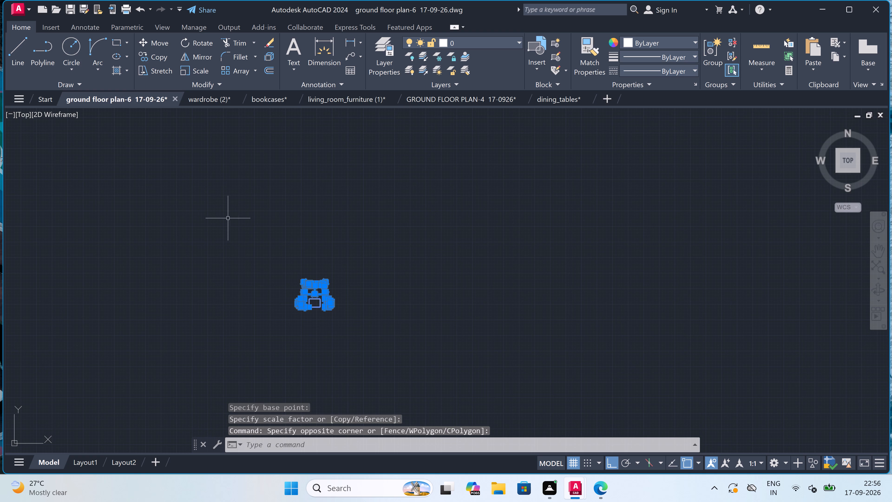
pyautogui.click(148, 43)
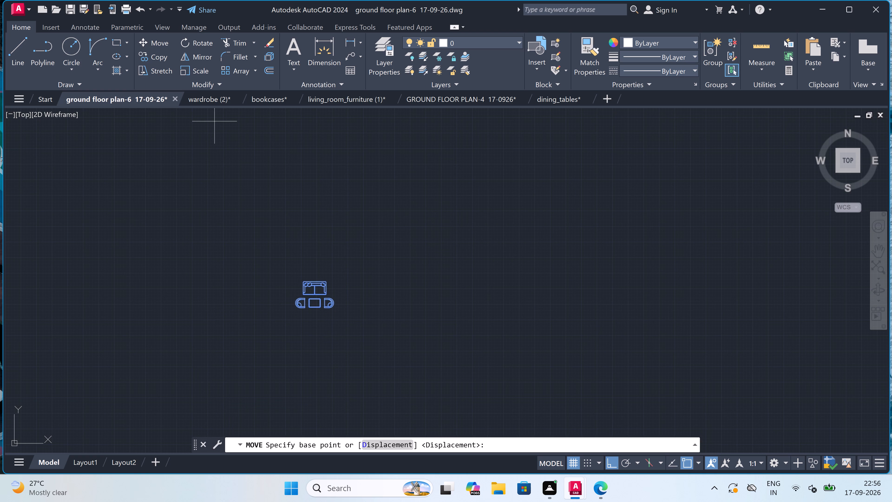
pyautogui.moveTo(310, 297); pyautogui.dragTo(289, 317)
pyautogui.scroll(-1, 263, 325)
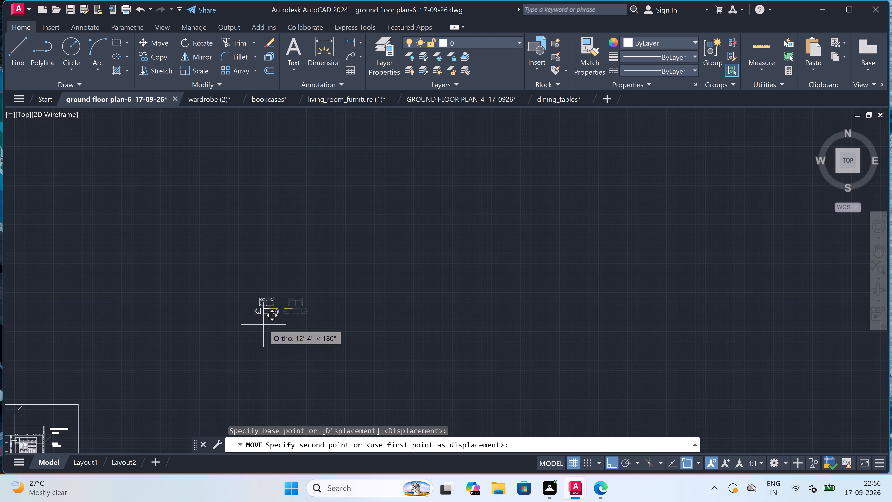
pyautogui.press('F8')
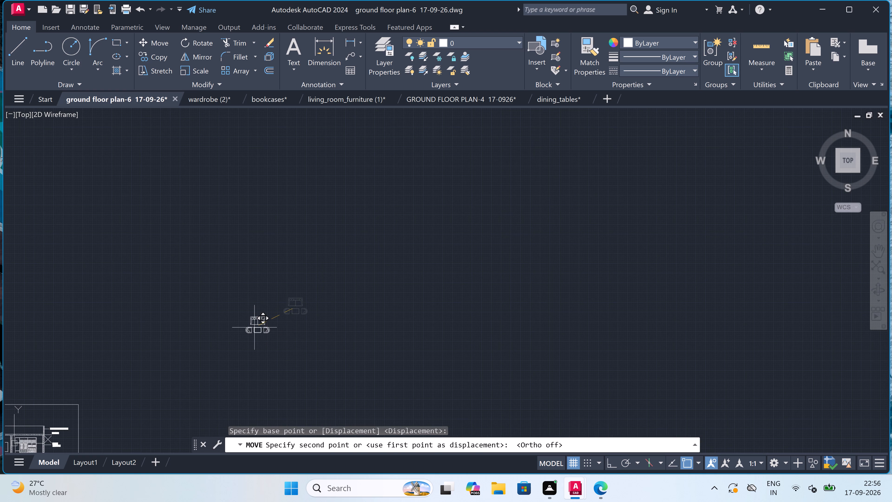
pyautogui.scroll(-5, 230, 360)
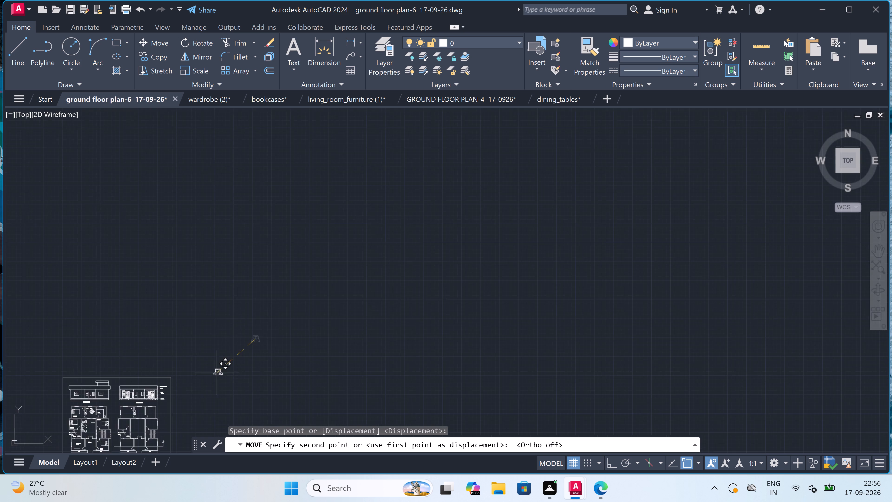
pyautogui.scroll(4, 152, 400)
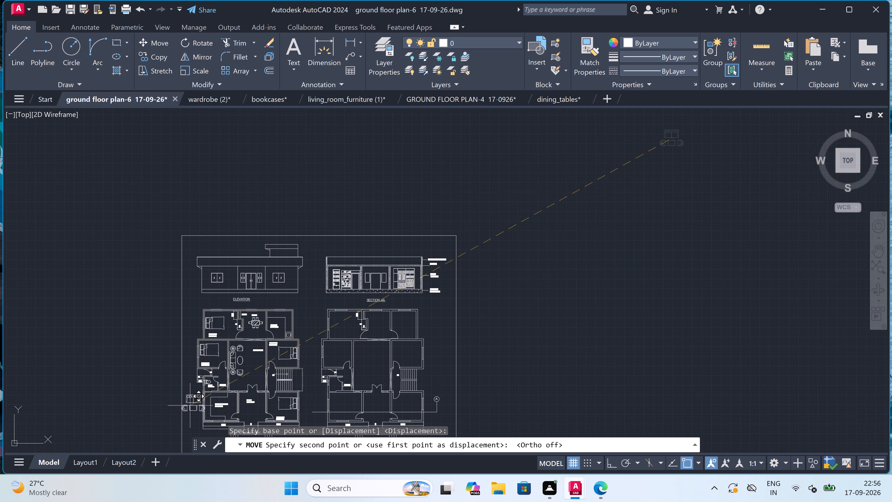
pyautogui.scroll(-3, 228, 400)
pyautogui.scroll(5, 228, 414)
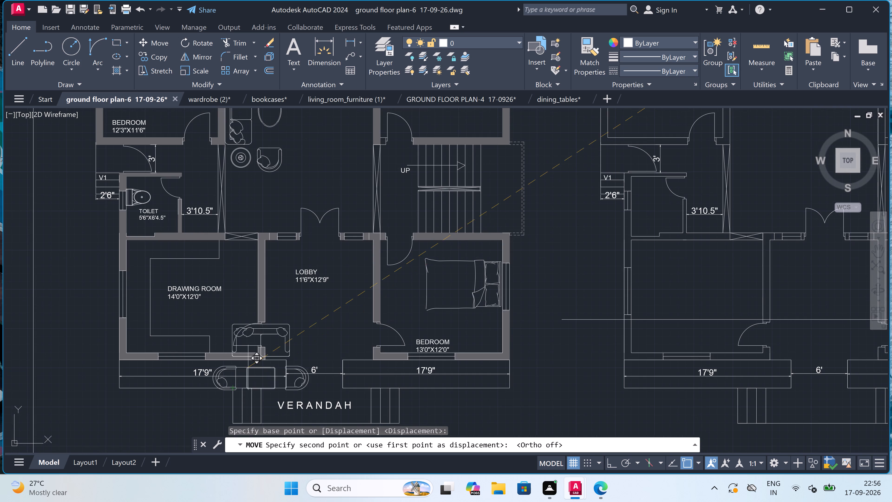
pyautogui.scroll(-3, 304, 303)
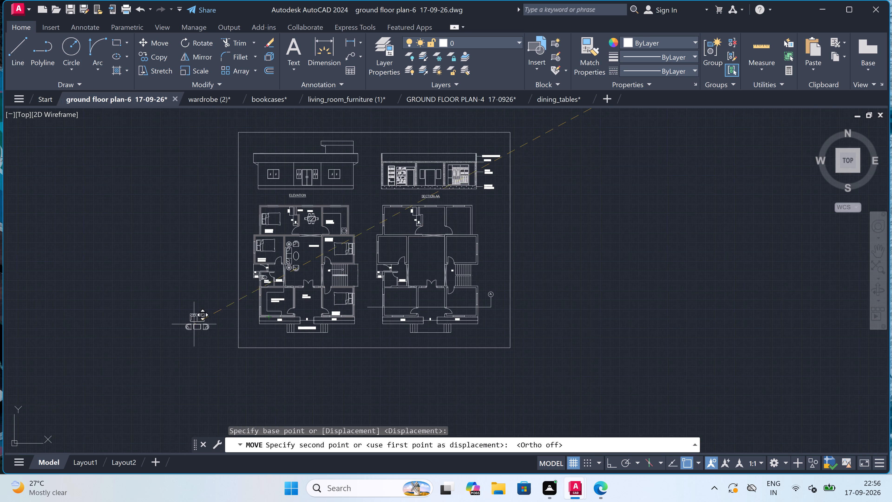
pyautogui.scroll(2, 196, 325)
pyautogui.click(234, 312)
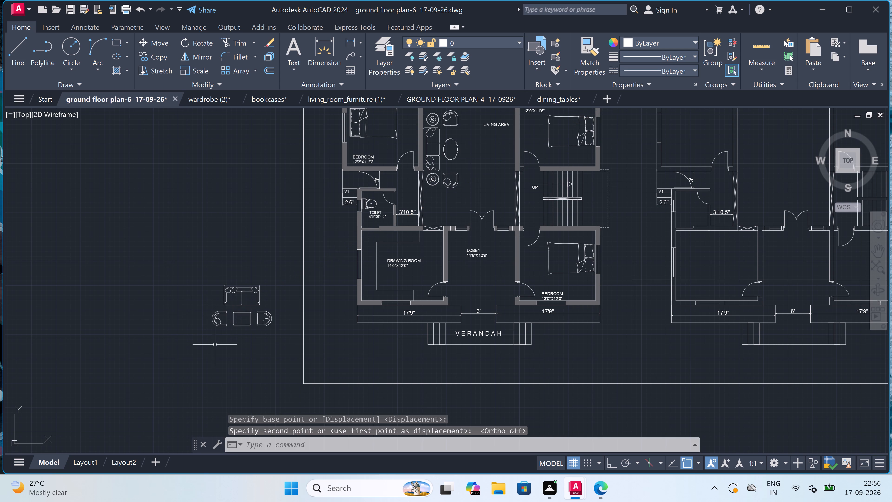
# Move the LOBBY 11'6"X12'9" label down to the lower part of the lobby, between the two side doors.
pyautogui.scroll(2, 233, 327)
pyautogui.scroll(-1, 230, 332)
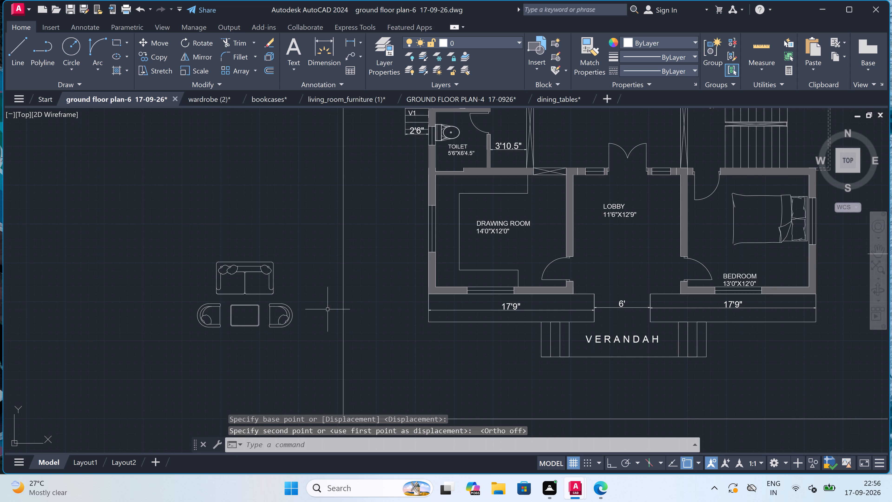
pyautogui.scroll(2, 644, 238)
pyautogui.scroll(-5, 599, 201)
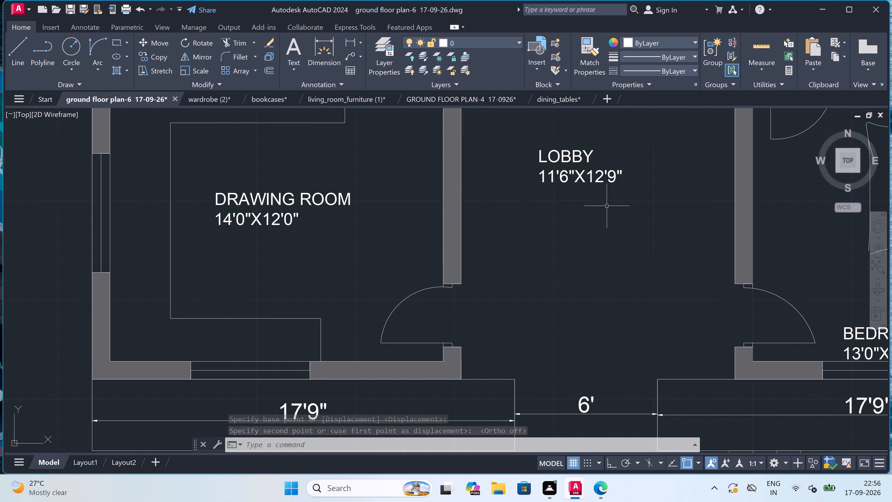
pyautogui.scroll(4, 618, 186)
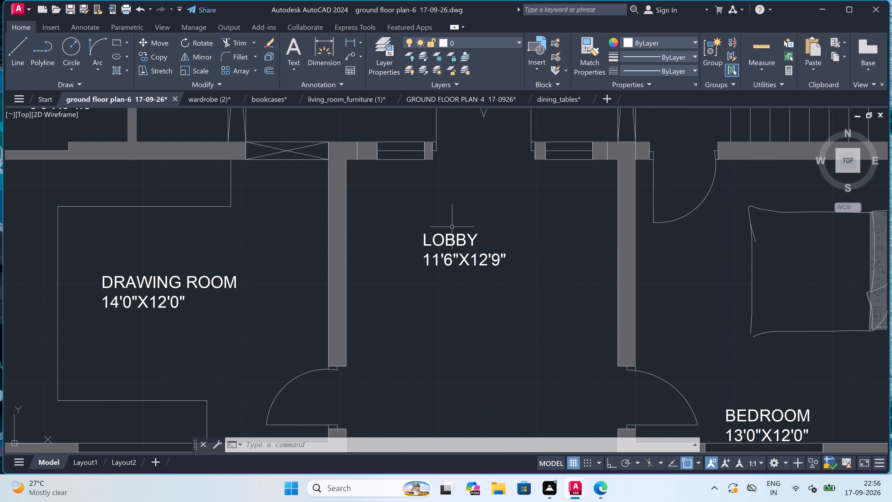
pyautogui.click(442, 242)
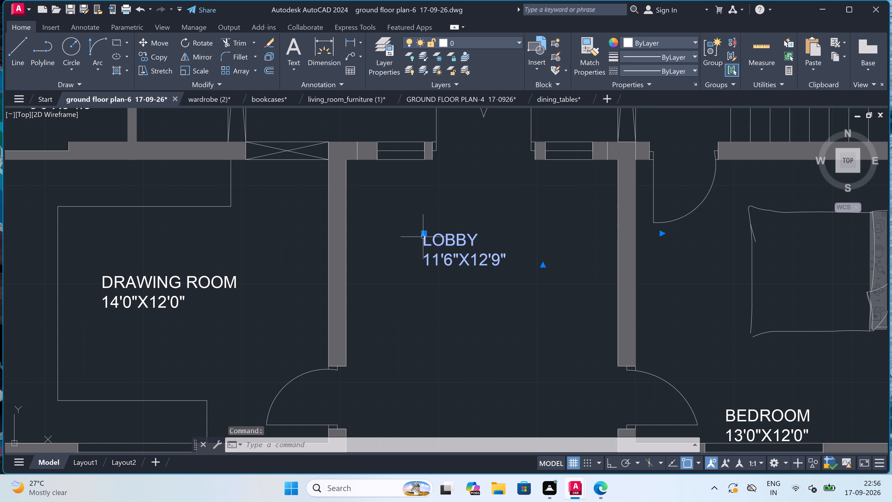
pyautogui.click(423, 235)
pyautogui.scroll(-4, 416, 334)
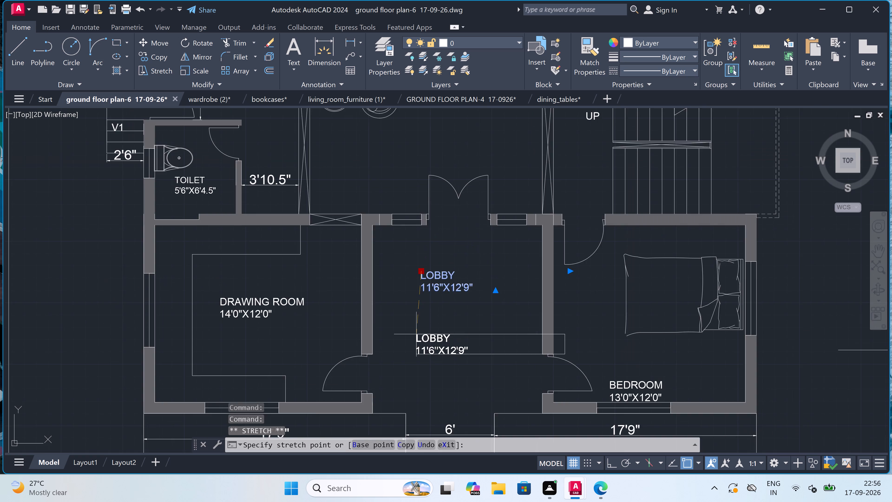
pyautogui.scroll(3, 412, 344)
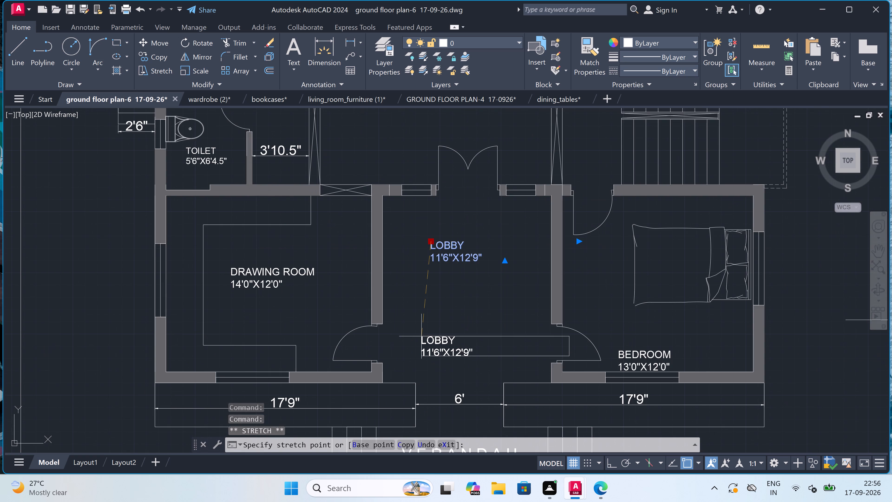
pyautogui.moveTo(421, 337); pyautogui.dragTo(424, 338)
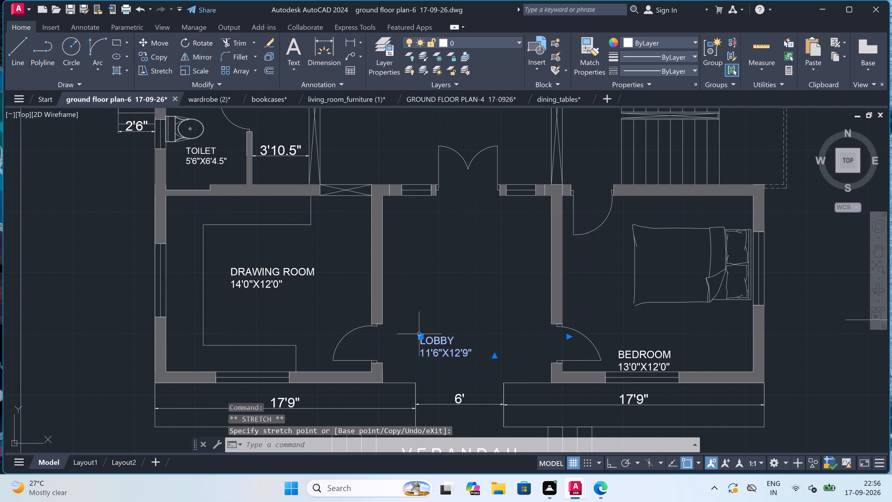
pyautogui.press('Escape')
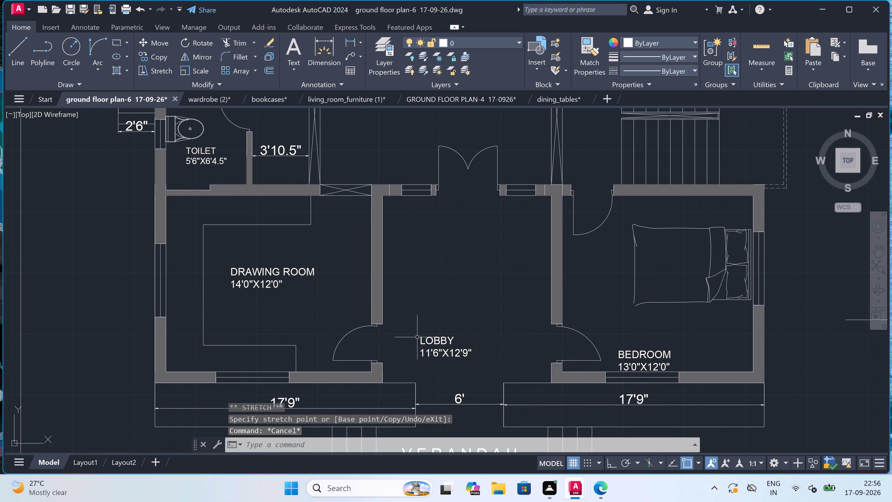
# Scale the whole sofa set down freehand from a base point on the sofa's top edge.
pyautogui.scroll(-1, 417, 349)
pyautogui.scroll(-1, 344, 348)
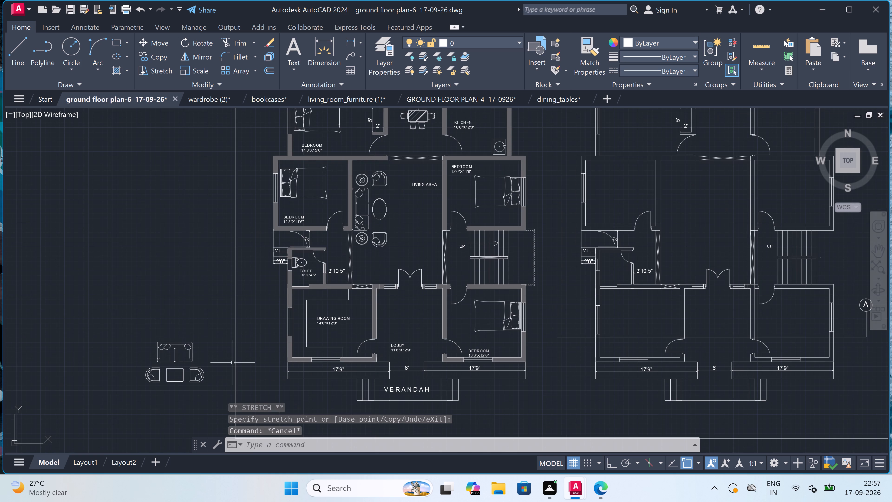
pyautogui.scroll(1, 204, 390)
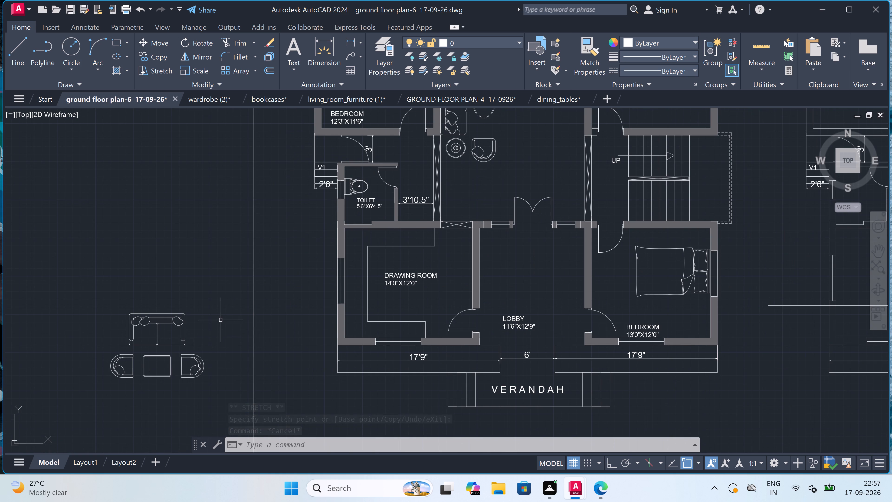
pyautogui.click(222, 306)
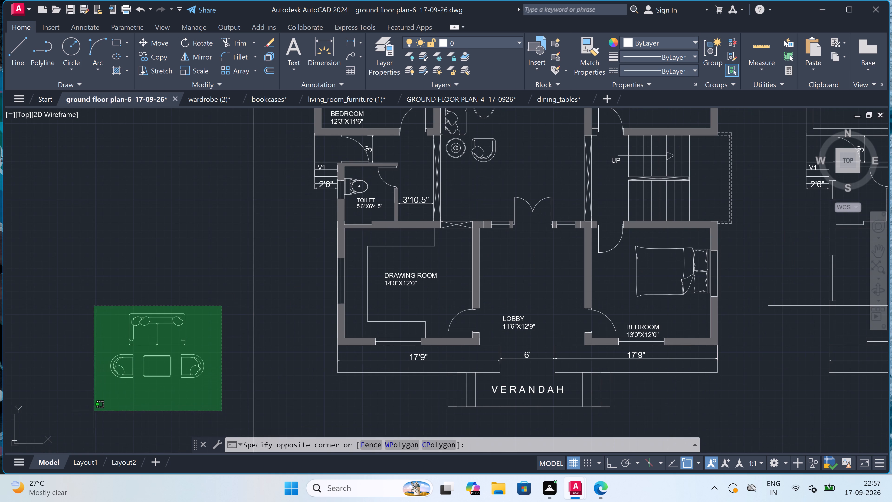
pyautogui.click(96, 401)
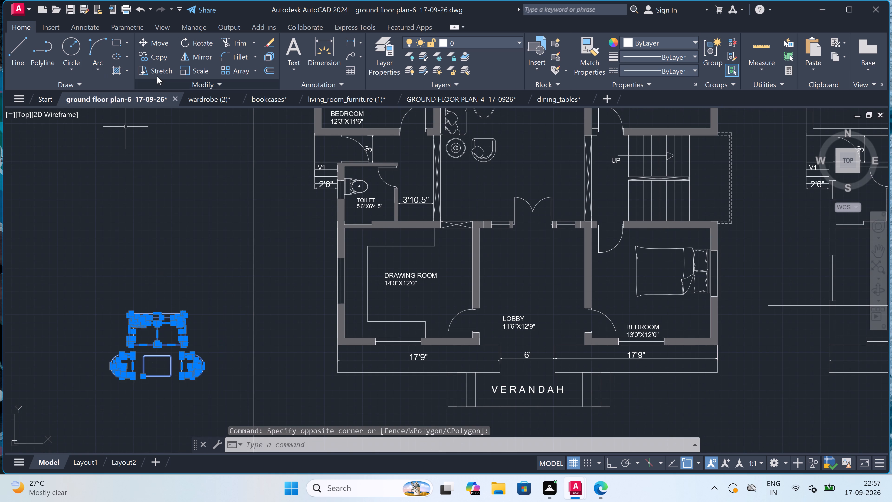
pyautogui.click(193, 68)
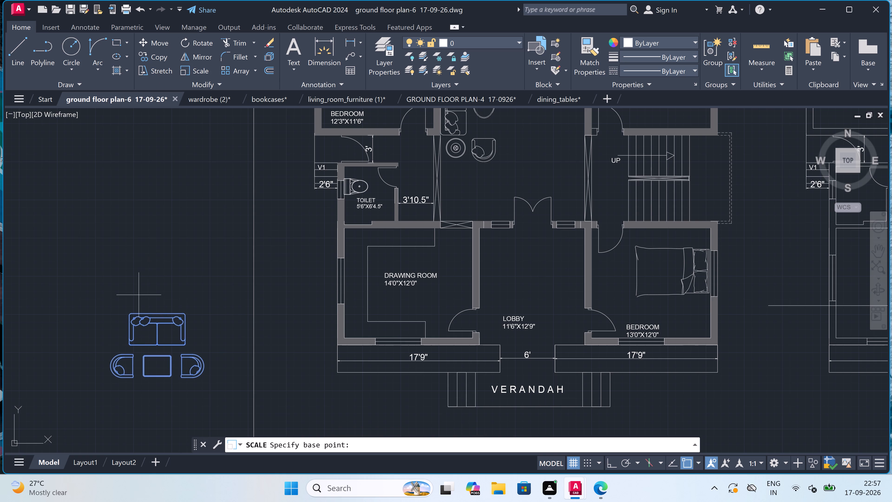
pyautogui.click(140, 314)
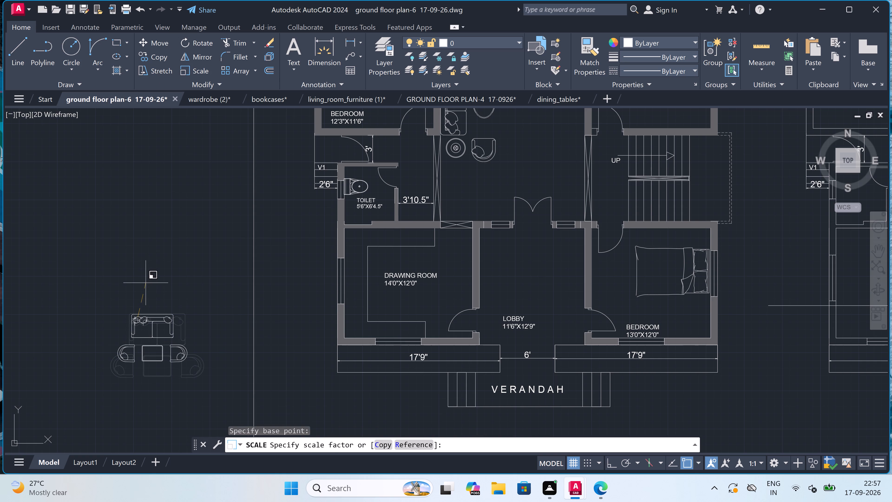
pyautogui.moveTo(146, 283); pyautogui.dragTo(148, 285)
# Move the sofa set, comparing it against the drawing room and lobby, and place it just outside the sheet's left border.
pyautogui.click(193, 288)
pyautogui.moveTo(193, 288); pyautogui.dragTo(165, 322)
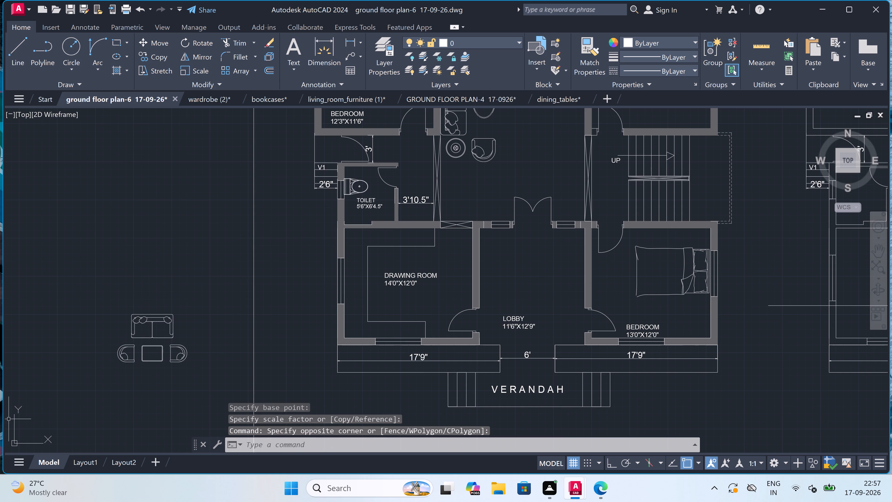
pyautogui.moveTo(200, 292); pyautogui.dragTo(189, 310)
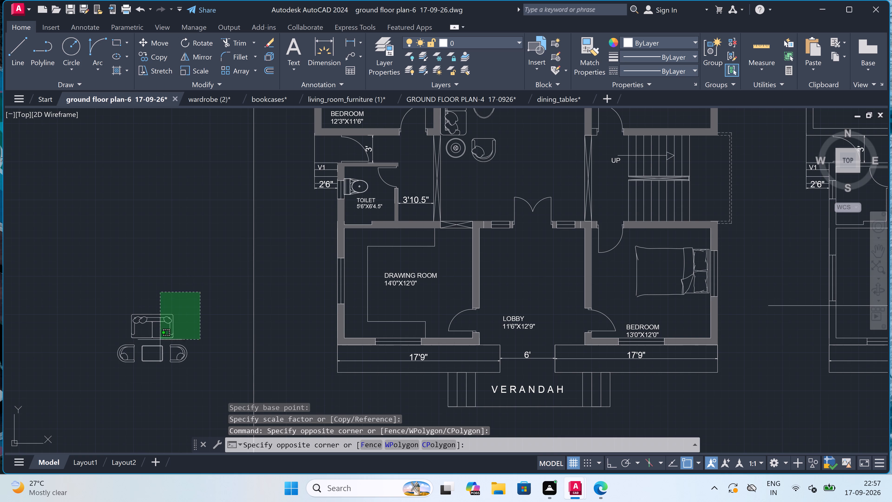
pyautogui.click(98, 370)
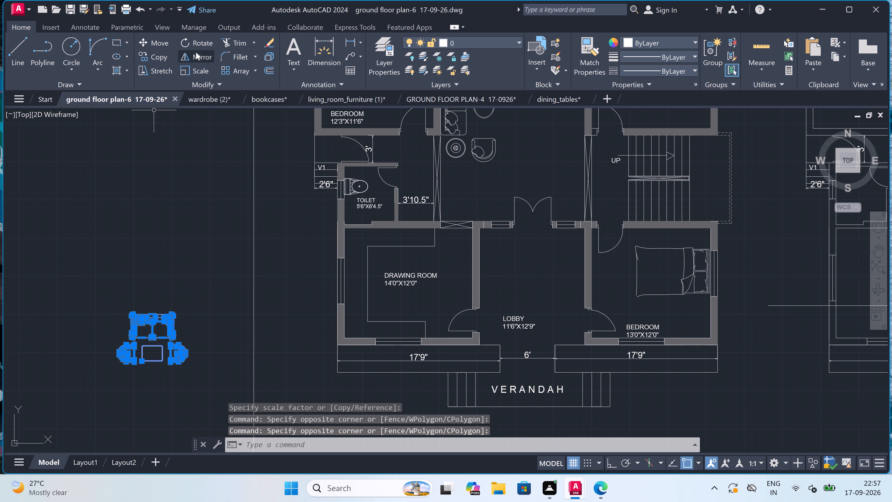
pyautogui.click(151, 42)
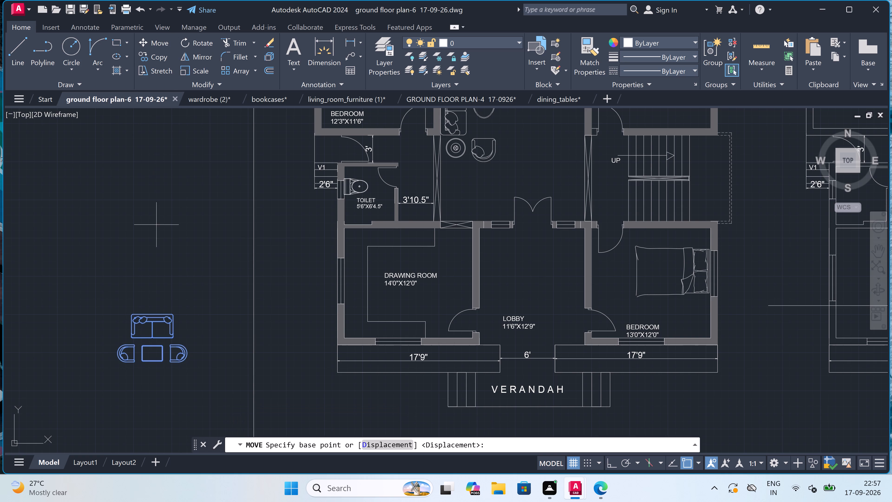
pyautogui.moveTo(146, 332); pyautogui.dragTo(163, 312)
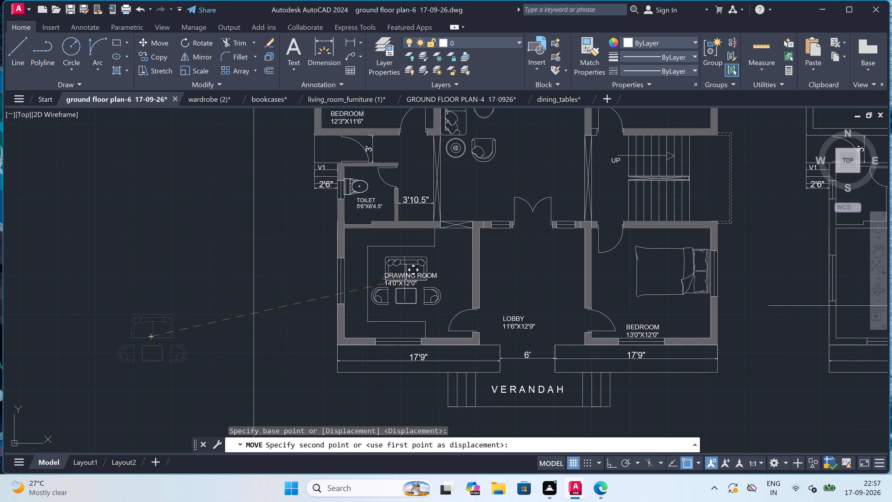
pyautogui.scroll(3, 536, 248)
pyautogui.scroll(-3, 520, 261)
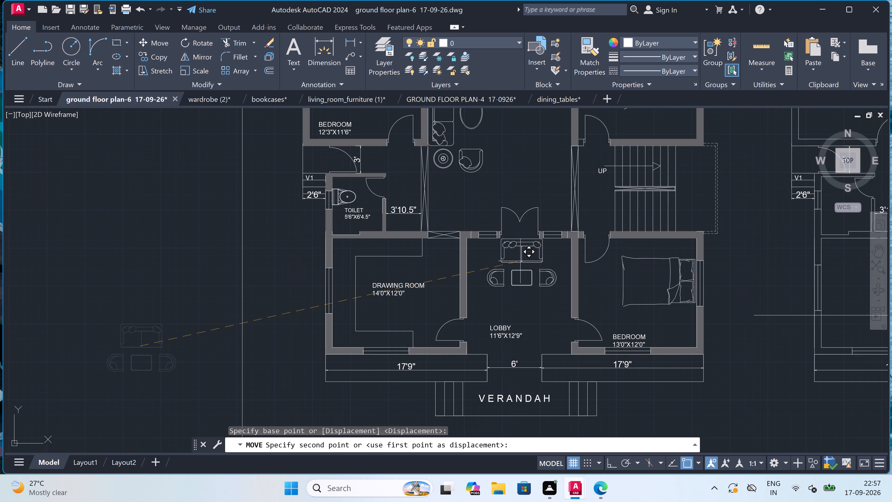
pyautogui.scroll(-1, 487, 279)
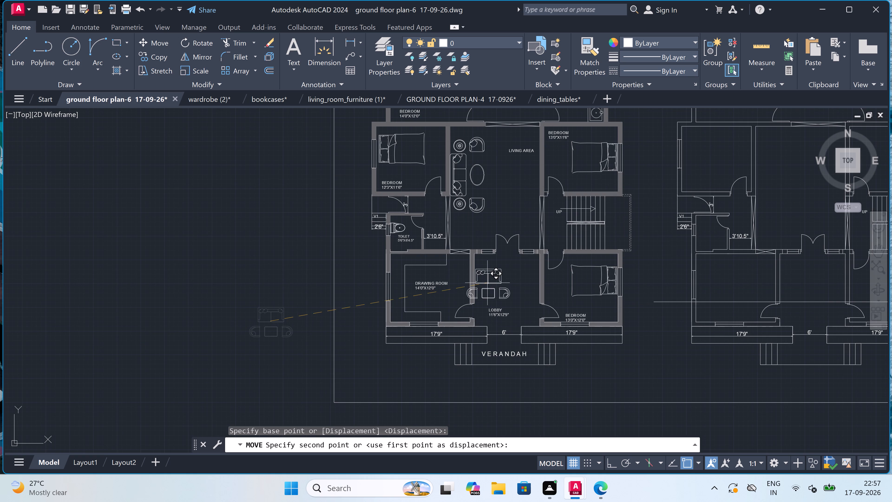
pyautogui.click(289, 317)
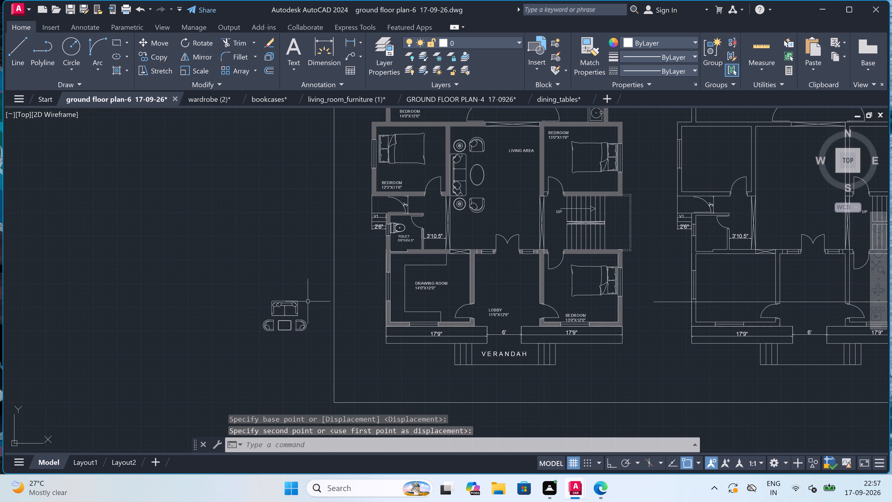
# Scale the whole sofa set down freehand again, from a base point on the sofa's left arm.
pyautogui.moveTo(318, 286); pyautogui.dragTo(304, 316)
pyautogui.click(256, 353)
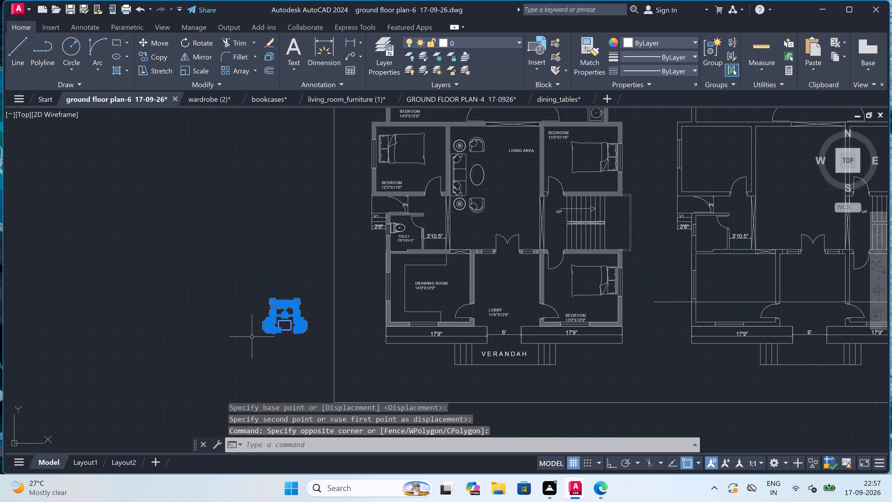
pyautogui.click(186, 71)
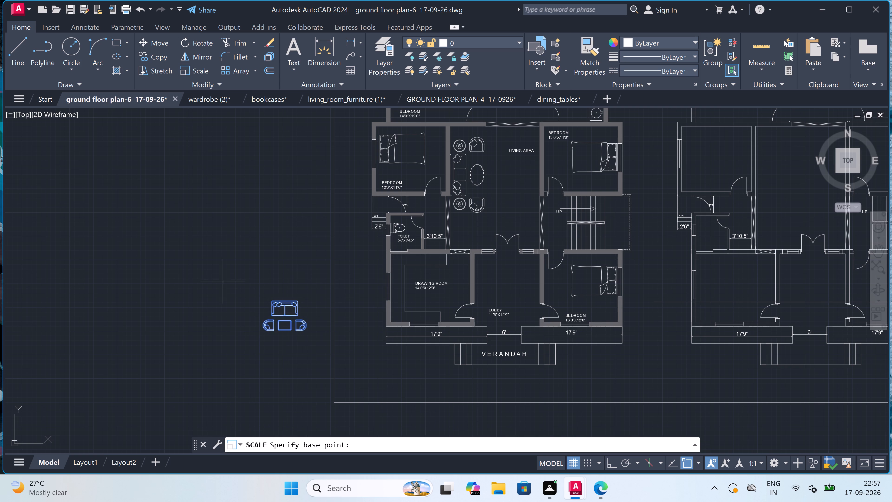
pyautogui.scroll(3, 260, 321)
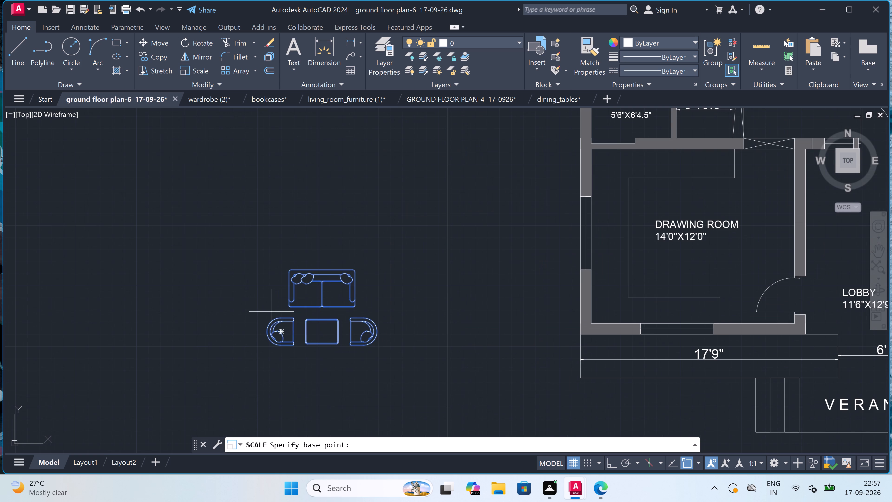
pyautogui.click(293, 290)
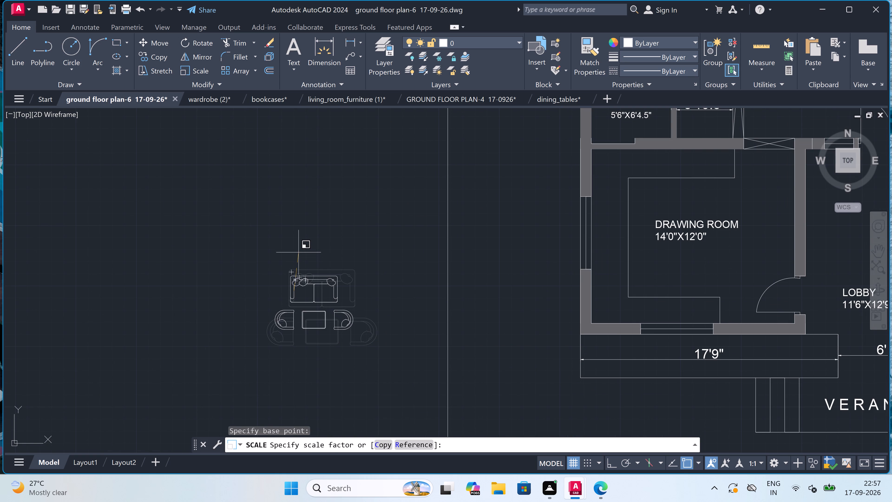
pyautogui.click(298, 257)
# Move the whole sofa set by the coffee table into the furnished plan's lobby, in its upper part beside the drawing room wall.
pyautogui.moveTo(392, 249); pyautogui.dragTo(387, 256)
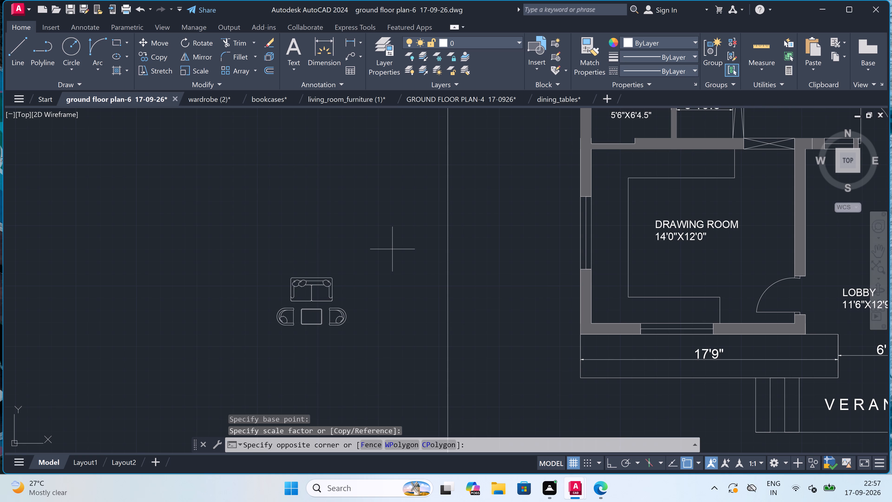
pyautogui.click(182, 345)
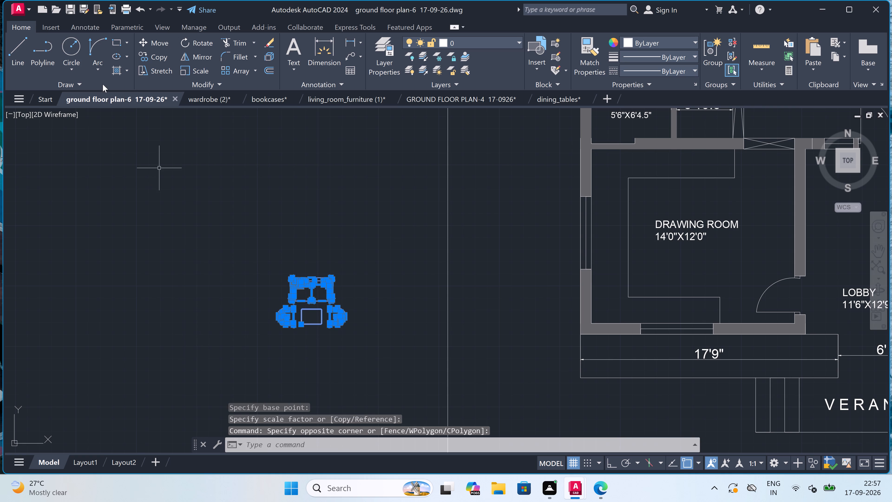
pyautogui.click(148, 43)
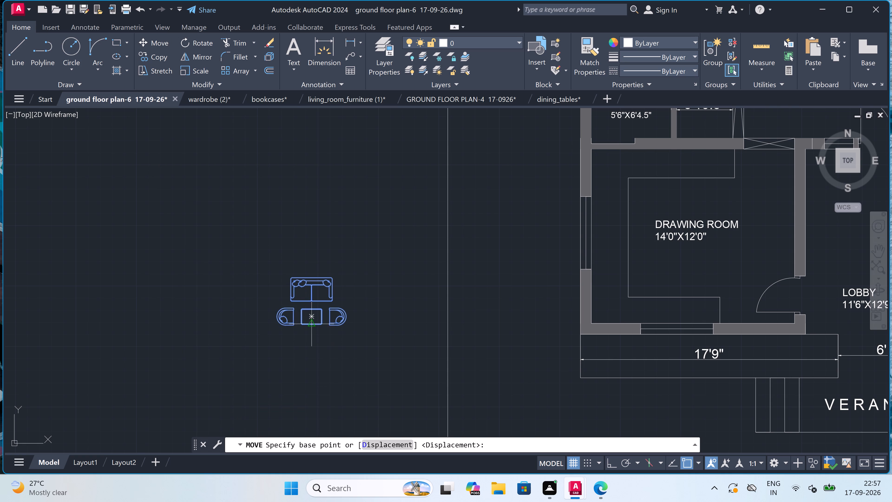
pyautogui.moveTo(309, 312); pyautogui.dragTo(315, 322)
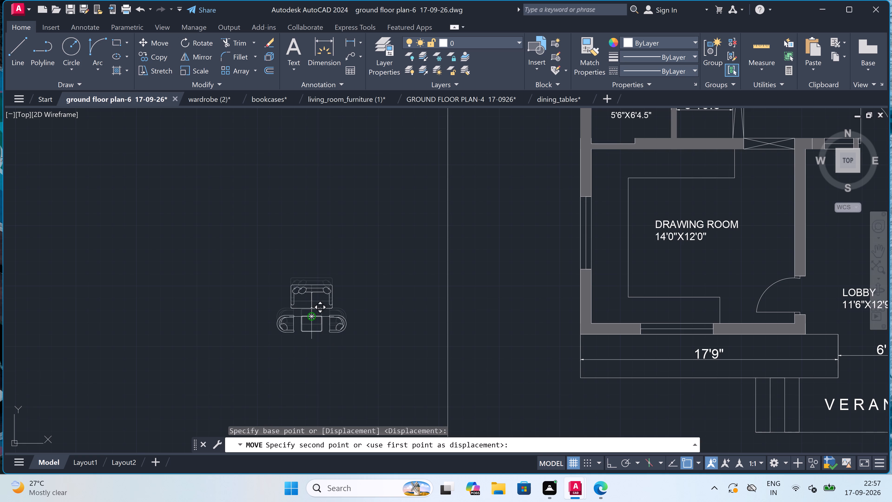
pyautogui.scroll(-4, 198, 401)
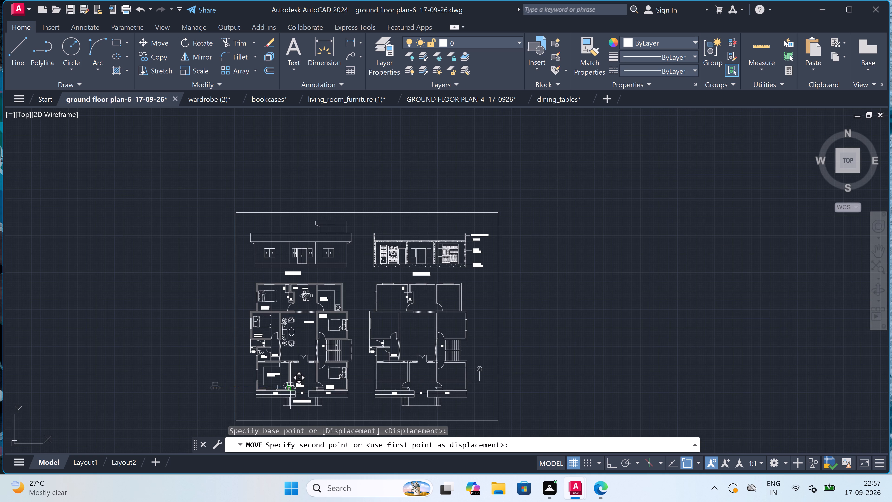
pyautogui.scroll(5, 292, 384)
pyautogui.scroll(-2, 293, 356)
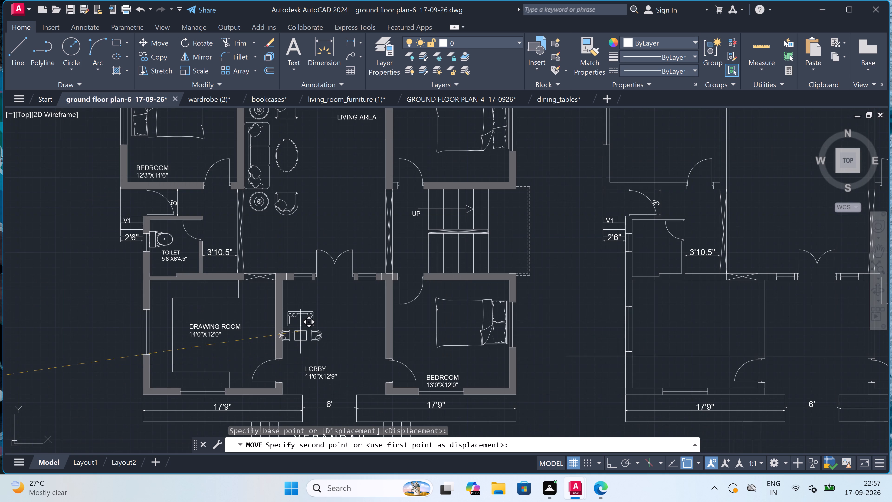
pyautogui.scroll(3, 304, 324)
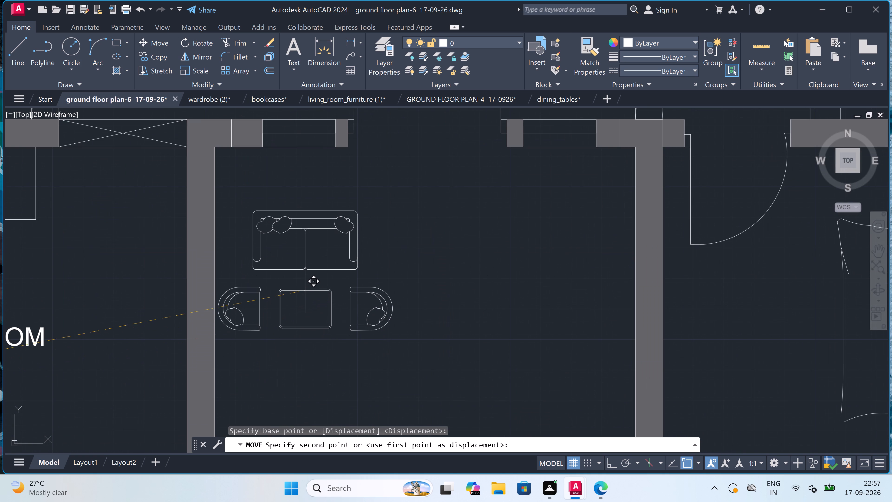
pyautogui.click(305, 291)
# Move the LOBBY 11'6"X12'9" label up to just below the sofa set, near the middle of the lobby.
pyautogui.scroll(-3, 305, 291)
pyautogui.scroll(-1, 310, 339)
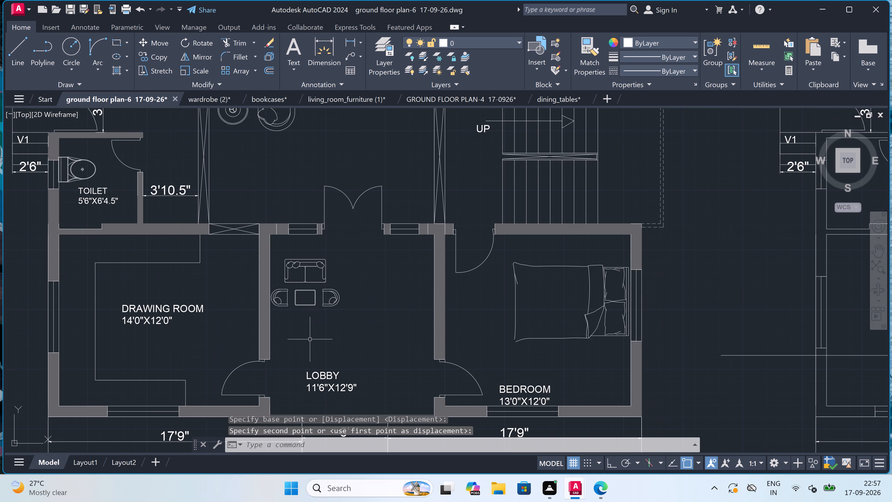
pyautogui.scroll(2, 312, 357)
pyautogui.click(311, 367)
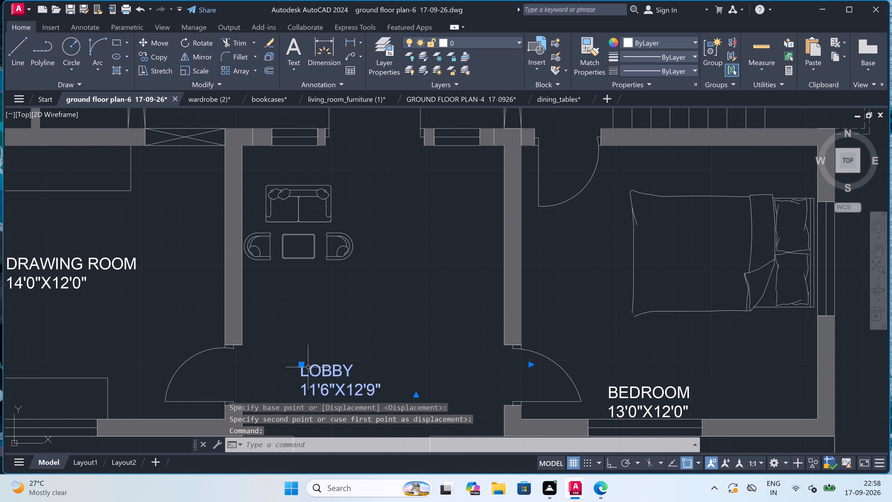
pyautogui.click(302, 364)
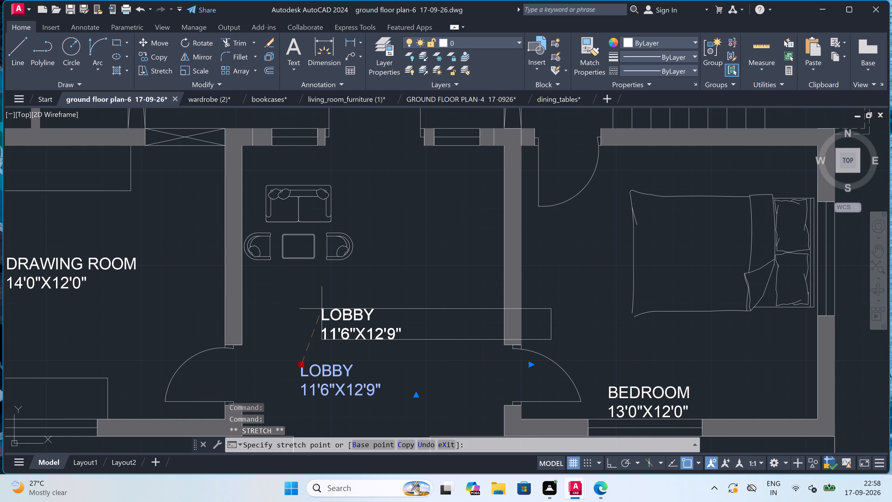
pyautogui.click(322, 307)
pyautogui.press('Escape')
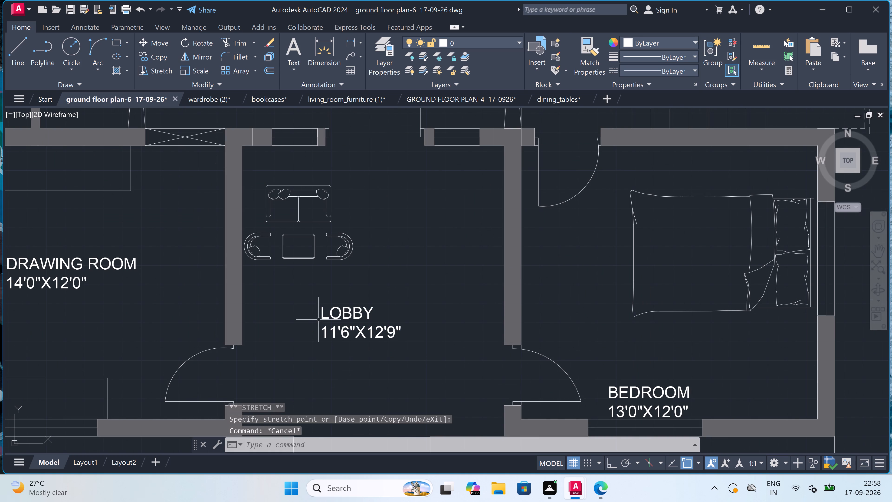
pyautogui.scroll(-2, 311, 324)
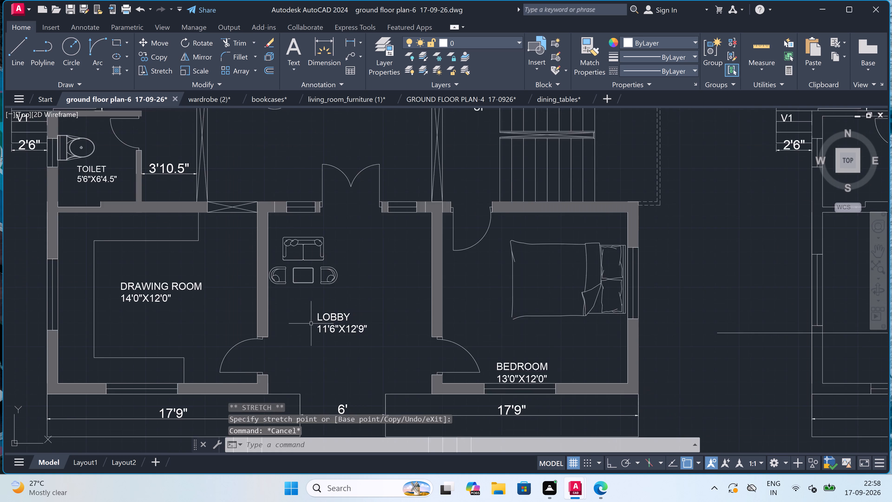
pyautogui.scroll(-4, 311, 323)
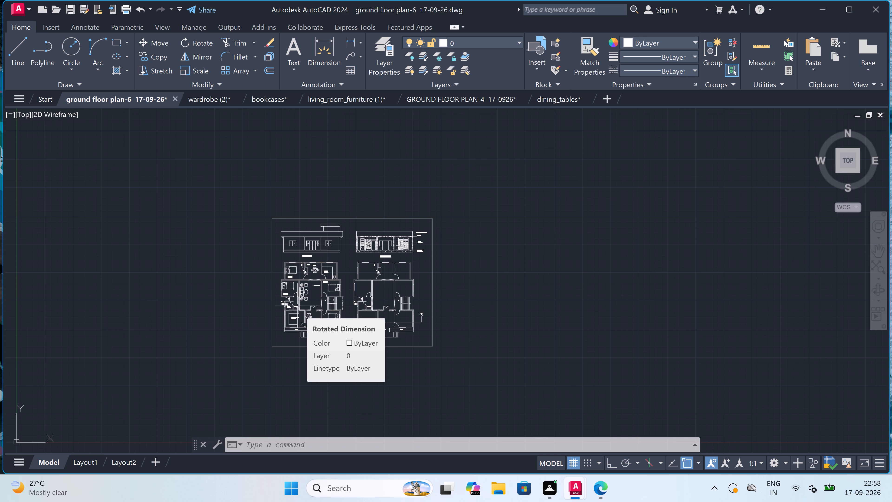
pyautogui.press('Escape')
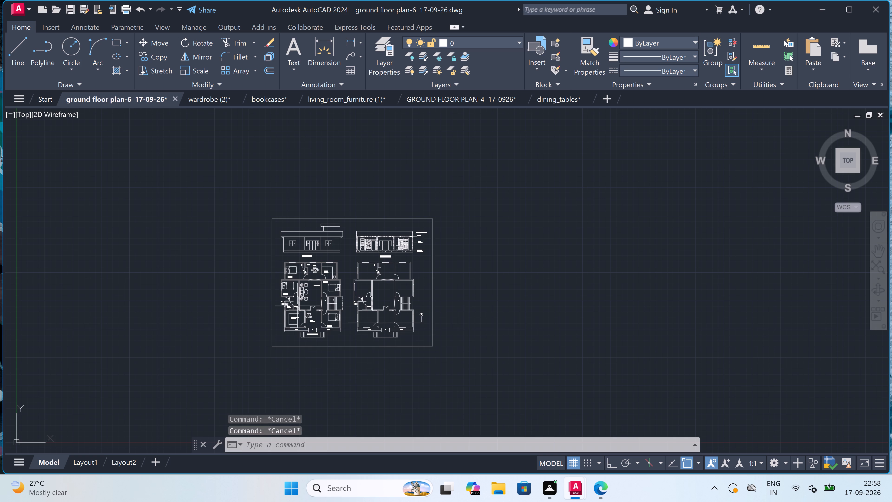
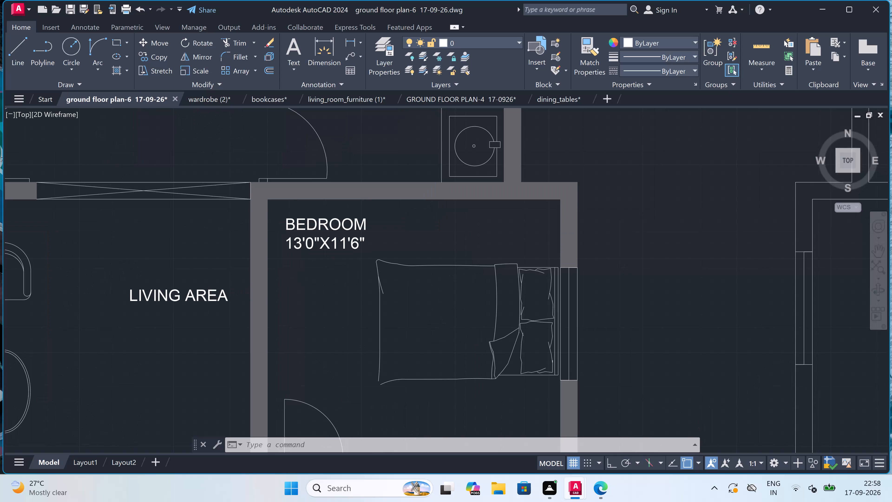
# Examine the furnished ground floor plan, covering the 13'0"X11'6" bedroom, kitchen sink area, living area and overall room layout.
pyautogui.scroll(-1, 325, 286)
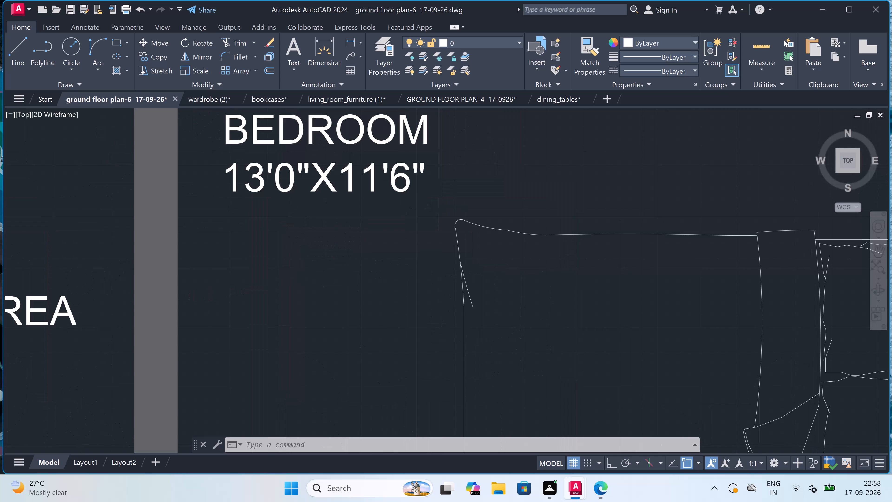
pyautogui.scroll(-6, 325, 286)
pyautogui.scroll(6, 324, 286)
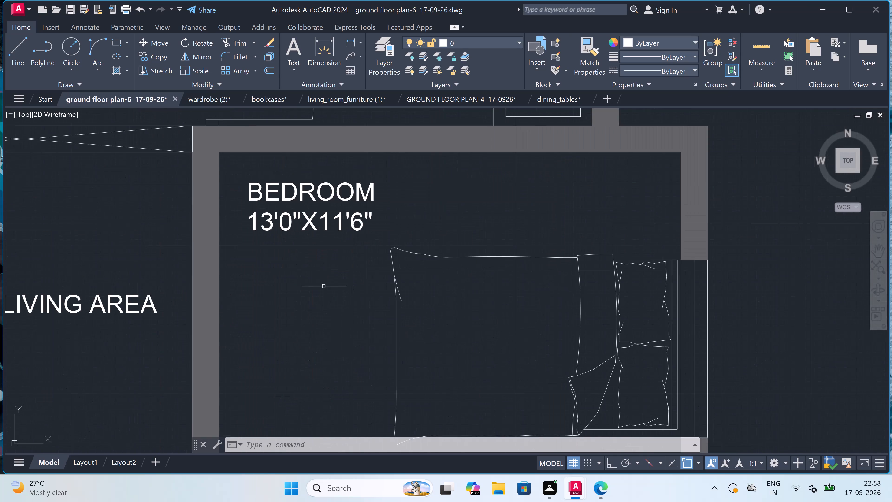
pyautogui.scroll(1, 324, 286)
pyautogui.scroll(-4, 324, 286)
pyautogui.scroll(4, 379, 237)
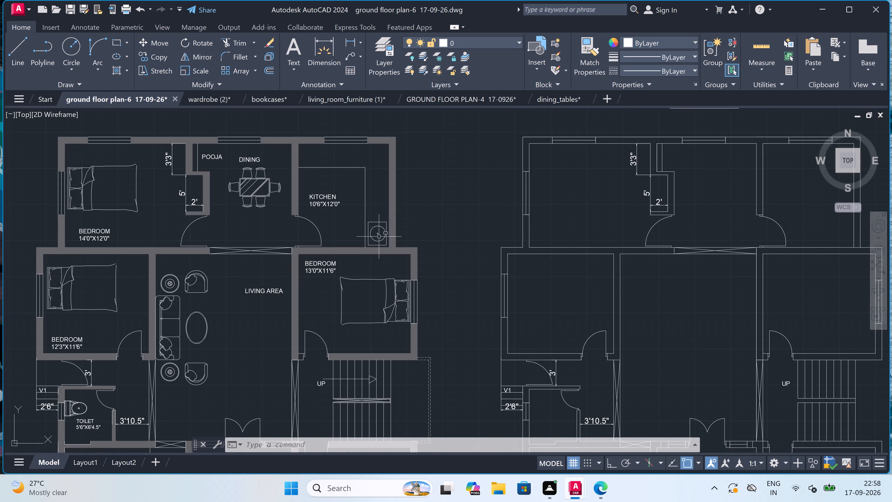
pyautogui.scroll(5, 398, 219)
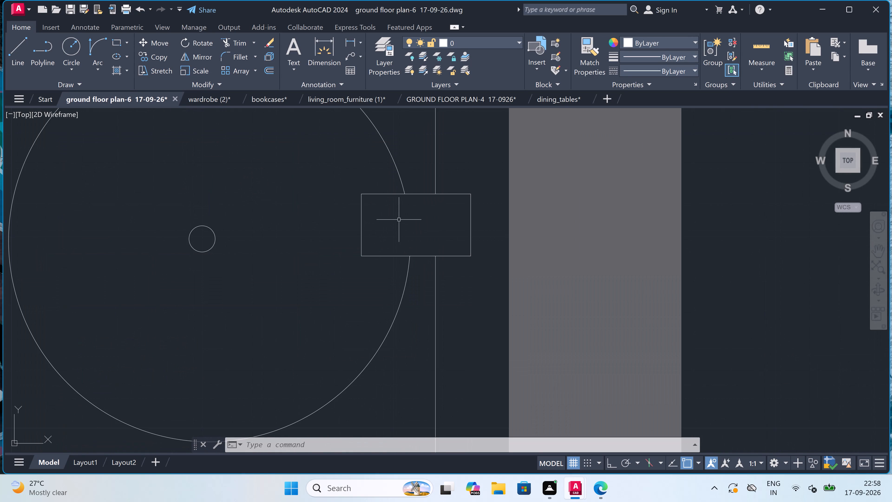
pyautogui.scroll(-7, 397, 222)
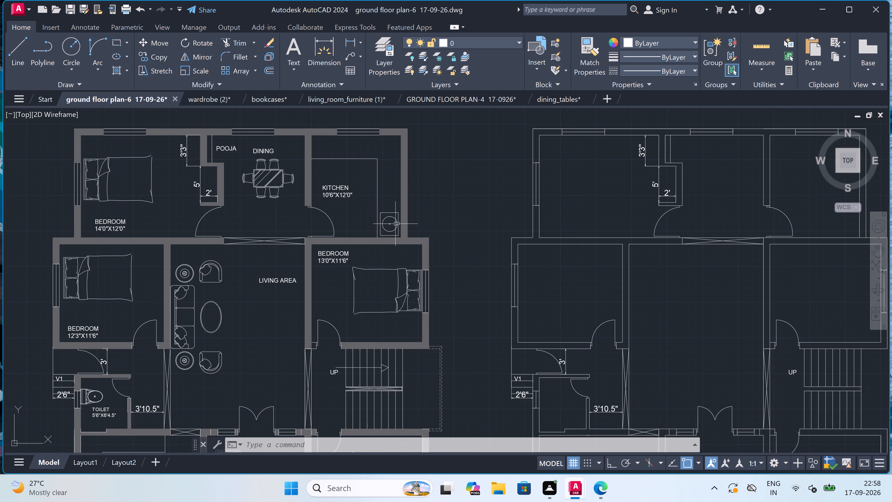
pyautogui.scroll(-2, 390, 228)
pyautogui.scroll(4, 364, 228)
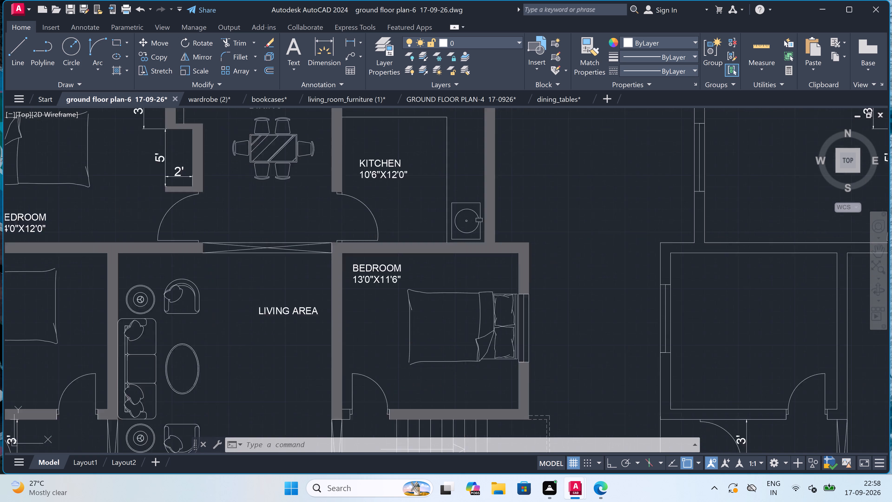
pyautogui.scroll(-4, 364, 228)
pyautogui.scroll(5, 341, 246)
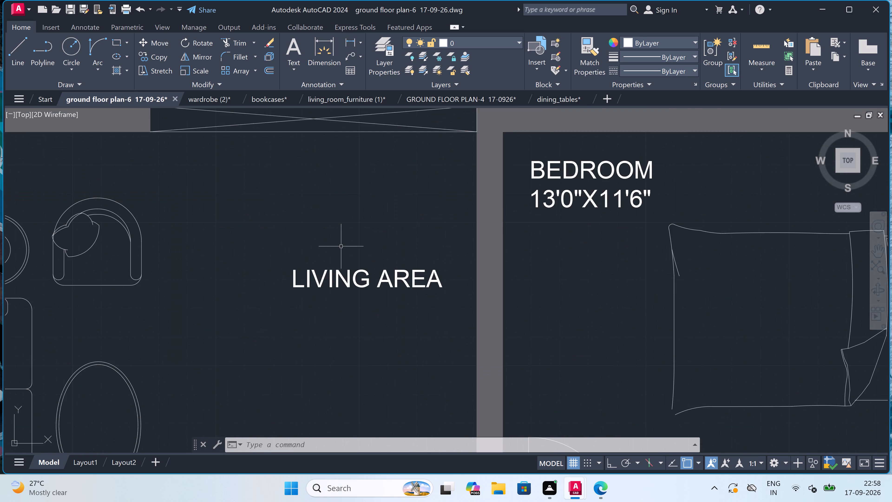
pyautogui.scroll(-5, 341, 246)
pyautogui.scroll(4, 319, 279)
pyautogui.scroll(-5, 319, 278)
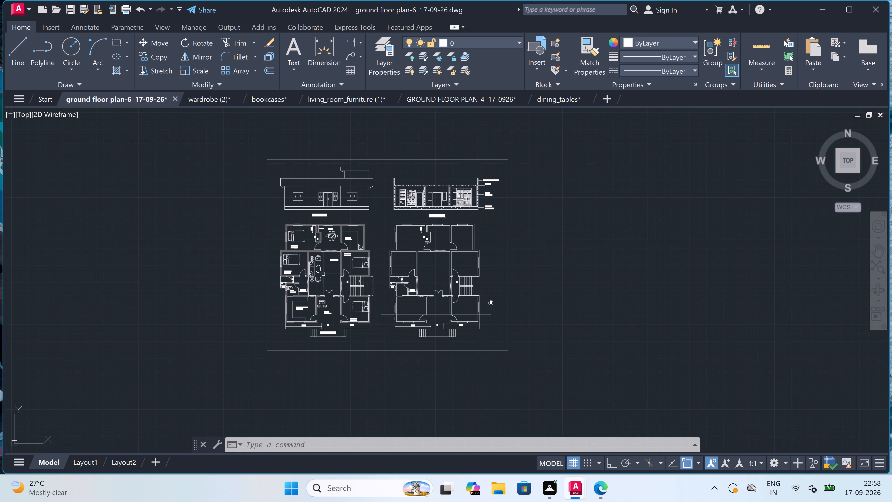
pyautogui.scroll(5, 377, 287)
pyautogui.scroll(-3, 375, 287)
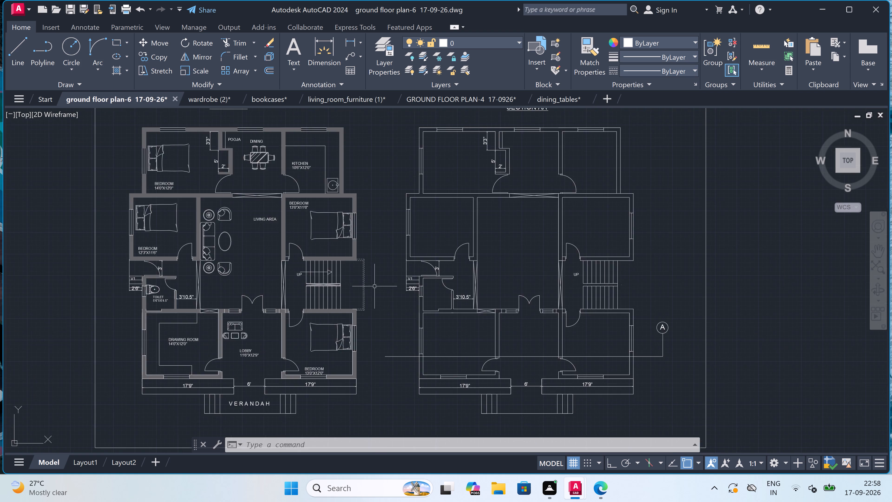
pyautogui.scroll(-1, 374, 286)
pyautogui.scroll(4, 344, 291)
pyautogui.scroll(-3, 344, 291)
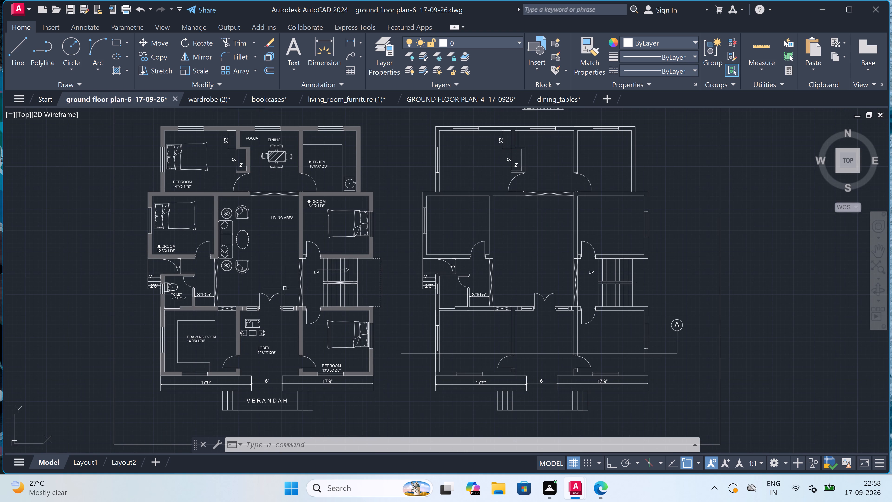
pyautogui.scroll(3, 180, 305)
pyautogui.scroll(-5, 210, 285)
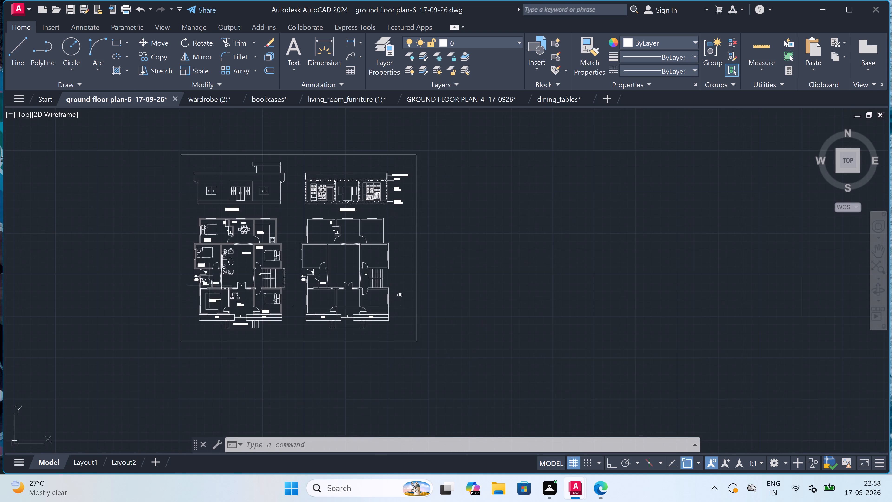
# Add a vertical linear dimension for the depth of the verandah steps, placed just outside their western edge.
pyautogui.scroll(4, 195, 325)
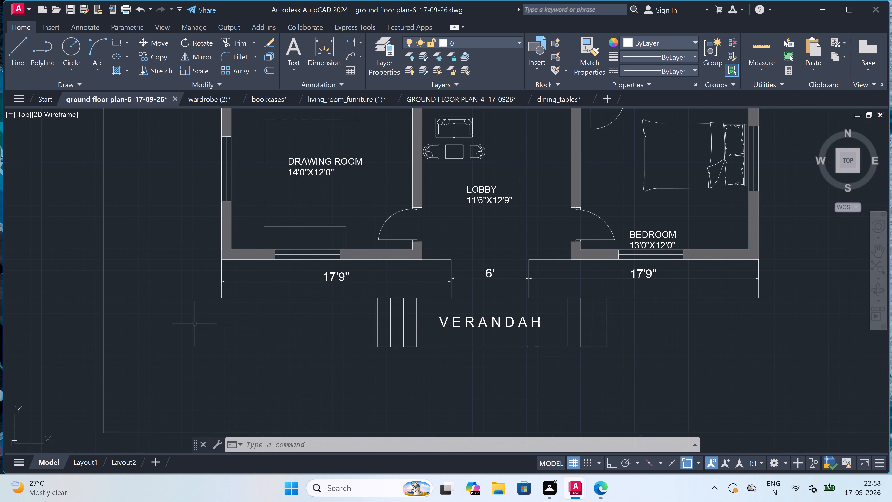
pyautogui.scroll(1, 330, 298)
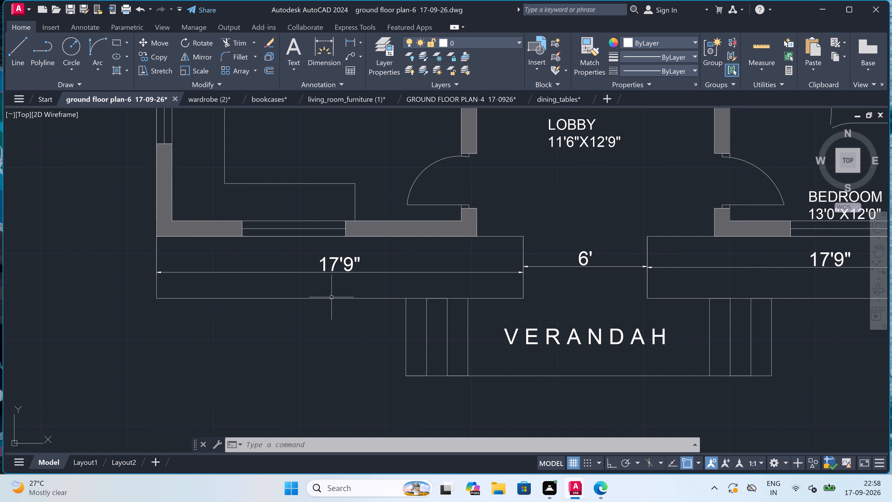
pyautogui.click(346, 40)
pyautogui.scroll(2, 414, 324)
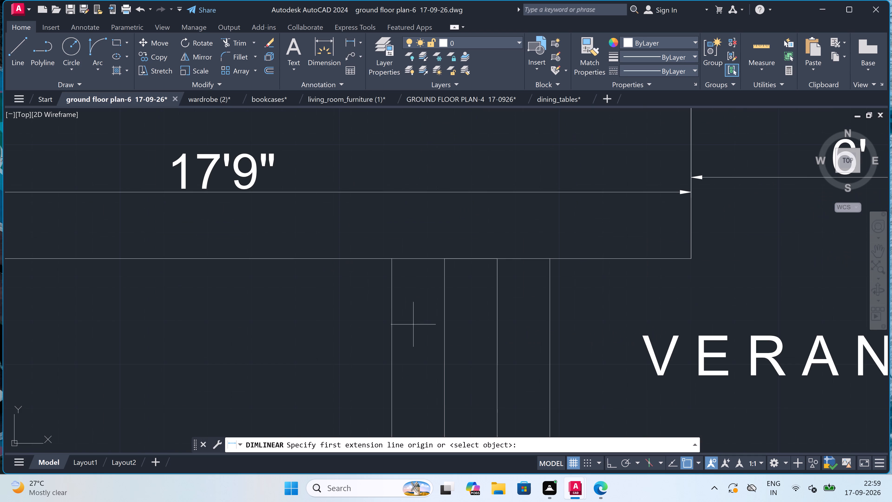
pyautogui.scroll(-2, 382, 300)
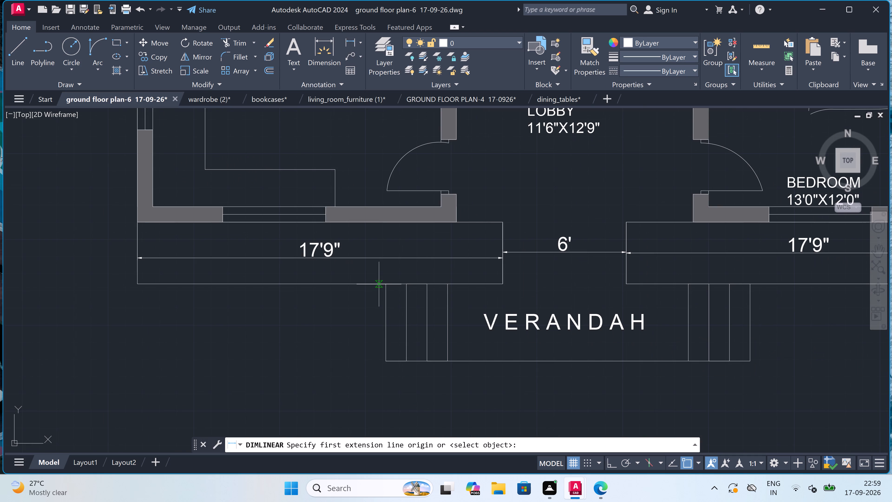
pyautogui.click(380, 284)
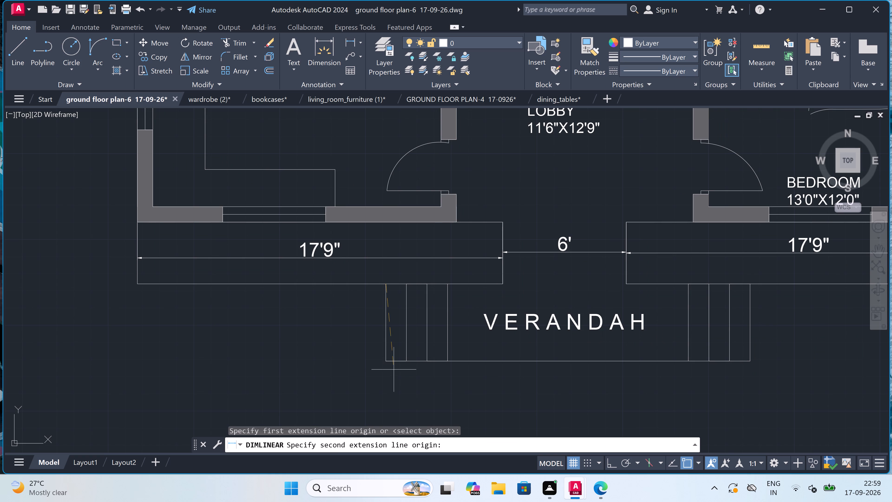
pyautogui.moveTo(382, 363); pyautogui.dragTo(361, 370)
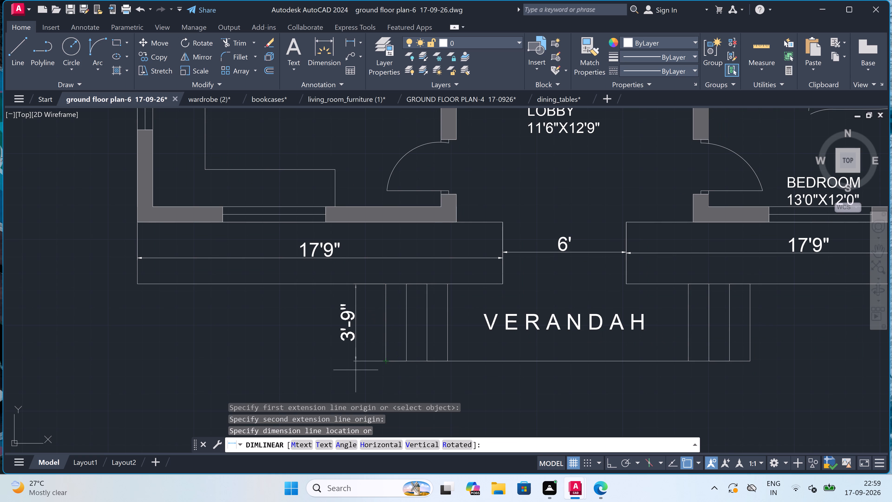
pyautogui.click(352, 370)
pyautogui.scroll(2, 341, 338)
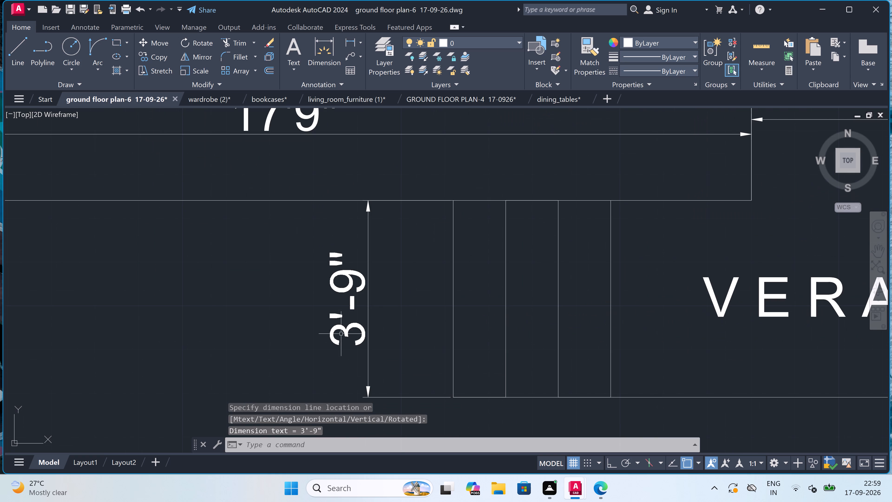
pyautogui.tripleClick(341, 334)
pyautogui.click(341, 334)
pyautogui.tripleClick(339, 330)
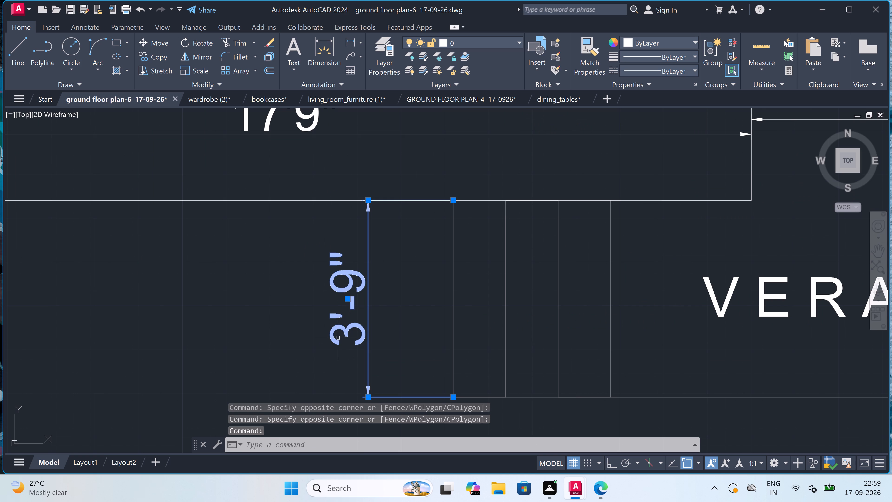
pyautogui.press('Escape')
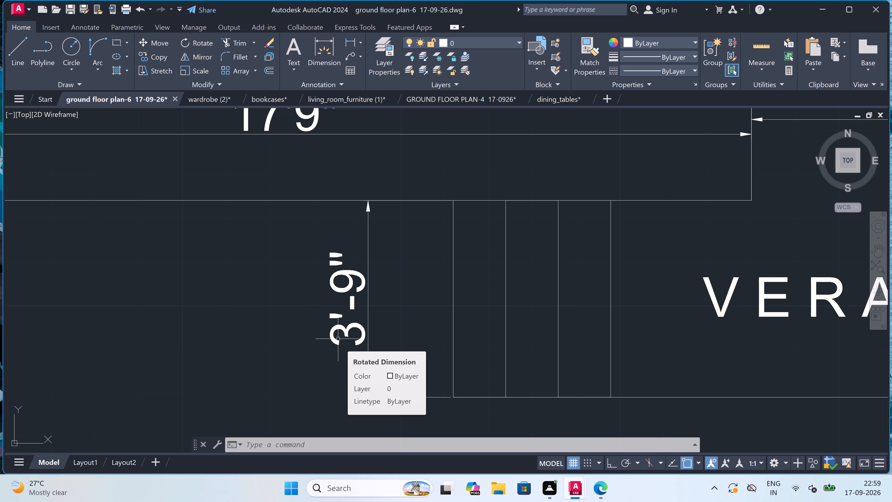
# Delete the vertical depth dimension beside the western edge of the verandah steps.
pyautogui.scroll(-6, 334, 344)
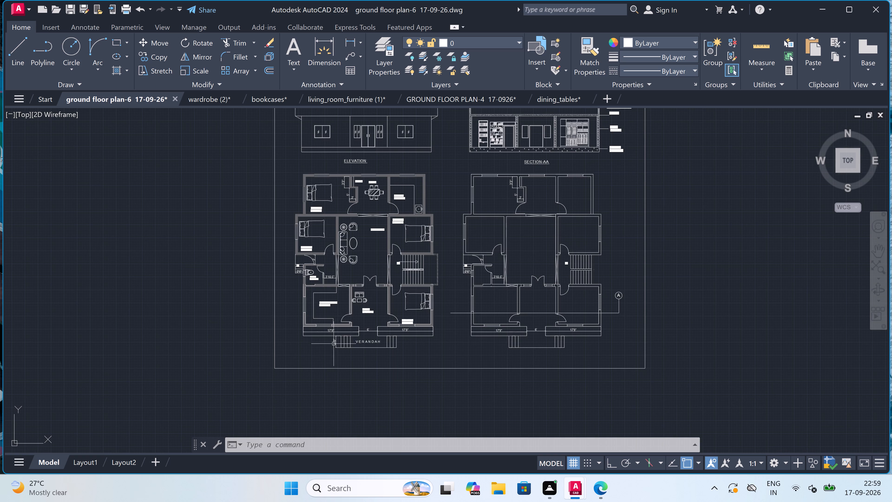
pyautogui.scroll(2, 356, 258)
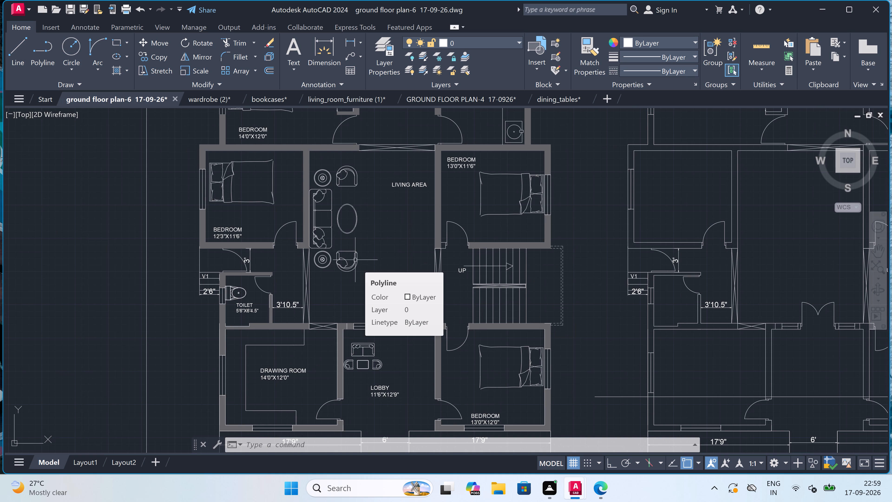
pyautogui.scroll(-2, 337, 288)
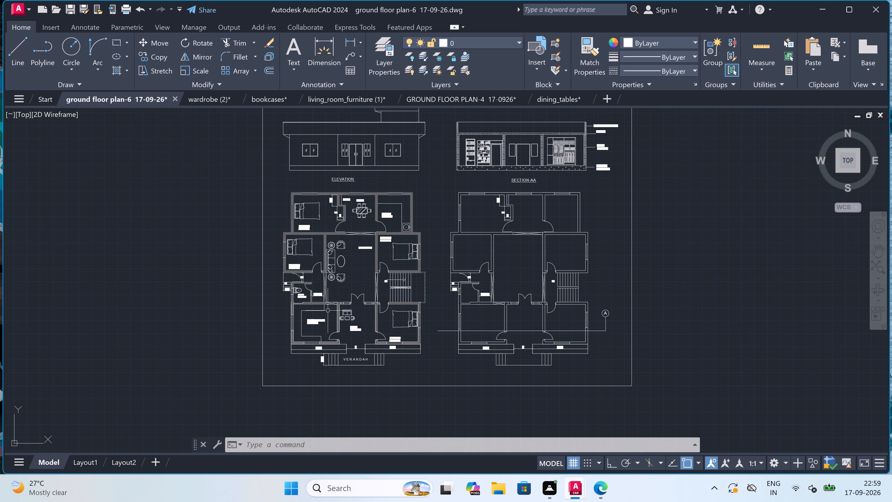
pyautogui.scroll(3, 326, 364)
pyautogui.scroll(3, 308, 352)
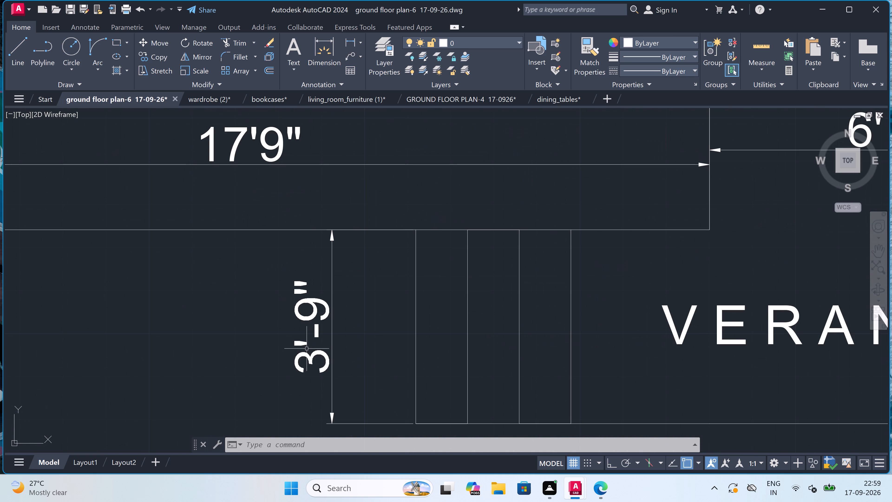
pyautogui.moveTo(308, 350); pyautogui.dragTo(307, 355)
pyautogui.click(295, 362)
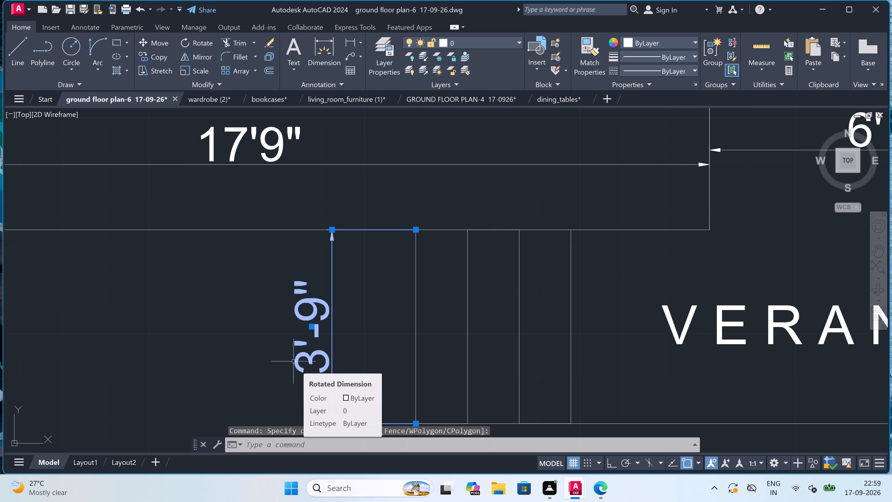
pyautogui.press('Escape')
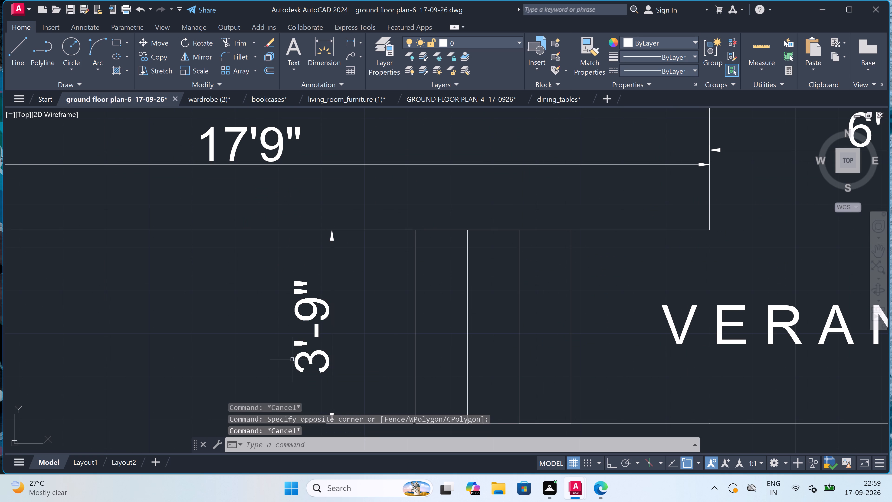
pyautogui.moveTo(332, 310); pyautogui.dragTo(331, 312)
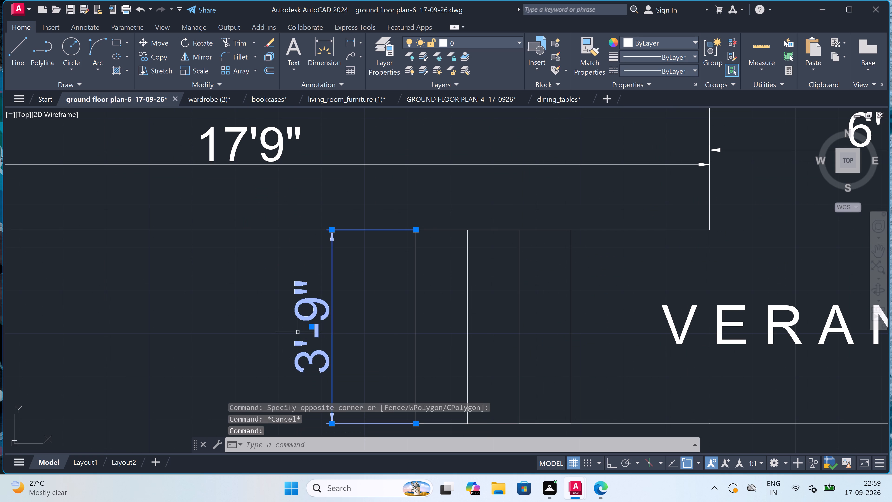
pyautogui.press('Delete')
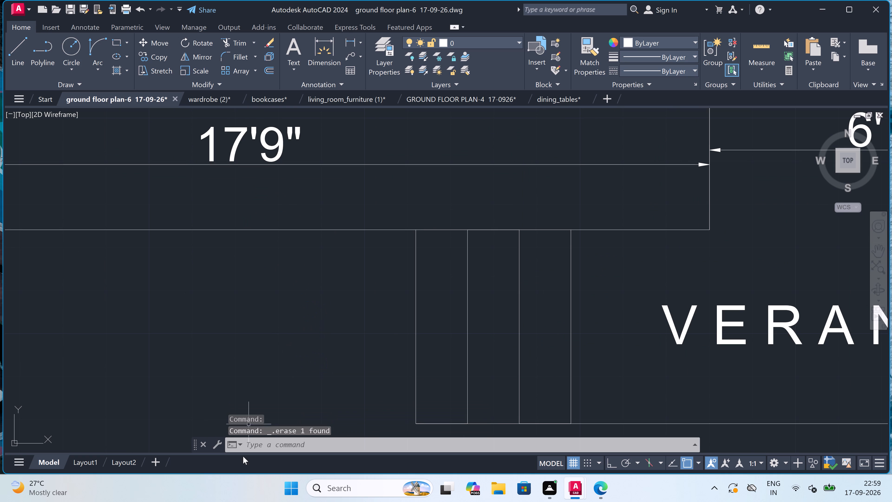
# Add a horizontal linear dimension across the outermost tread at the western end of the verandah steps.
pyautogui.click(346, 37)
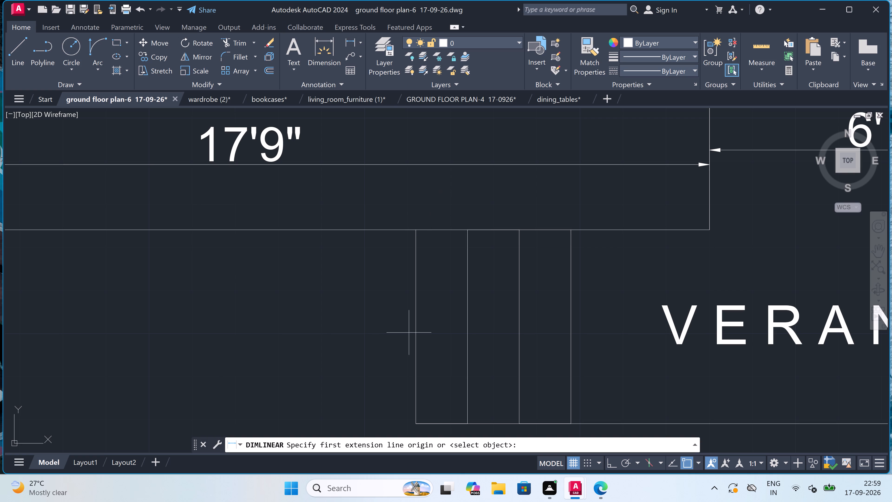
pyautogui.click(413, 326)
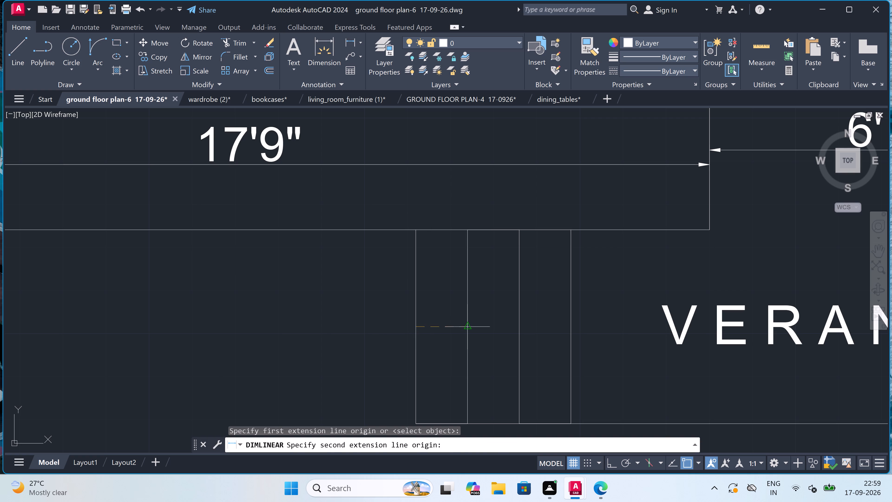
pyautogui.moveTo(472, 320); pyautogui.dragTo(483, 307)
pyautogui.click(485, 303)
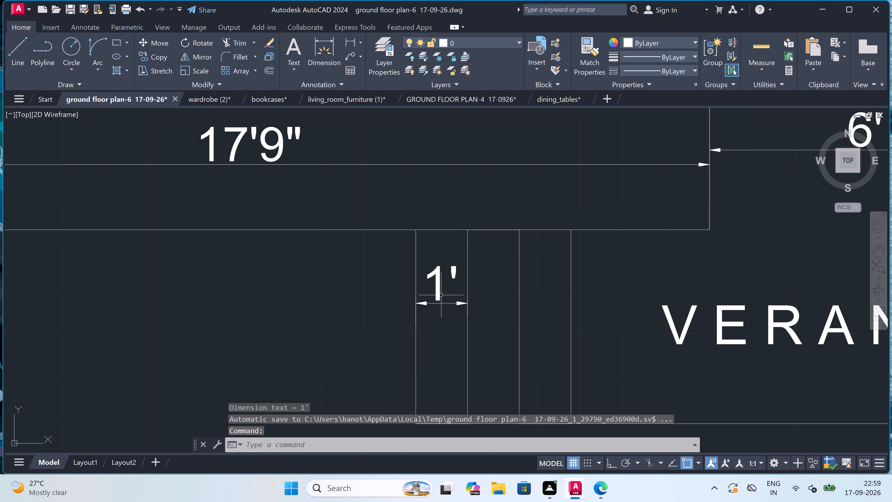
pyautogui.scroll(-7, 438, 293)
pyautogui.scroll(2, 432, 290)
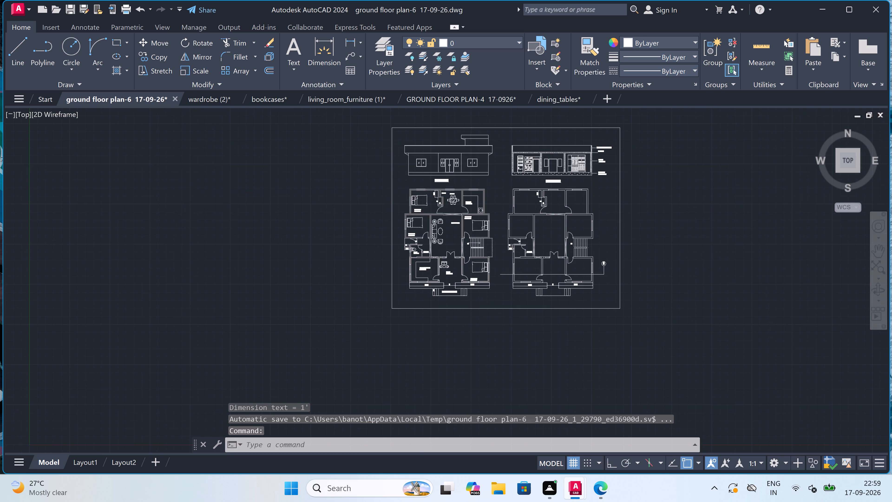
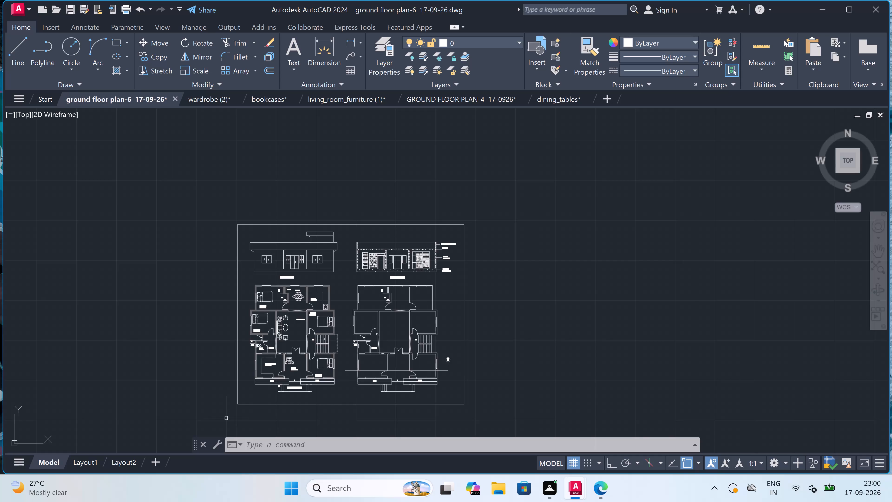
# Start a single-sheet plot of the model using the DWG To PDF.pc3 plotter and ISO A4 (297.00 x 210.00 MM) paper.
pyautogui.hotkey('ctrl', 'p')
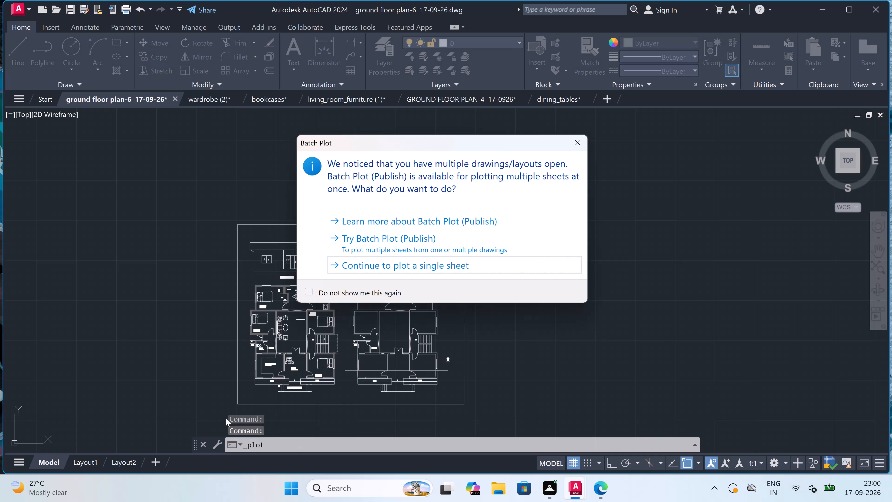
pyautogui.press('Escape')
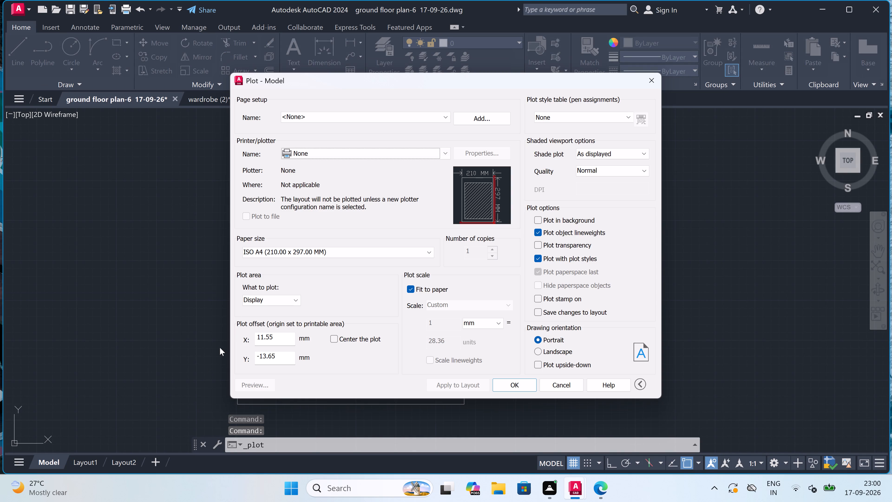
pyautogui.click(338, 152)
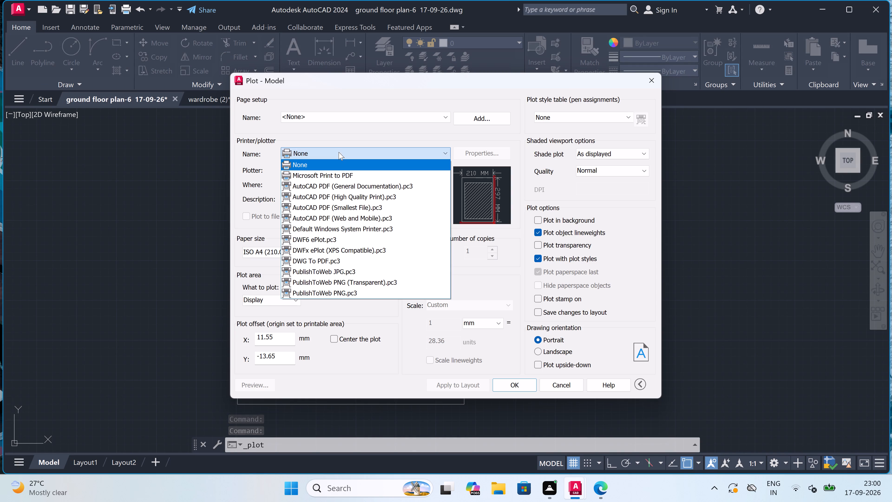
pyautogui.click(308, 258)
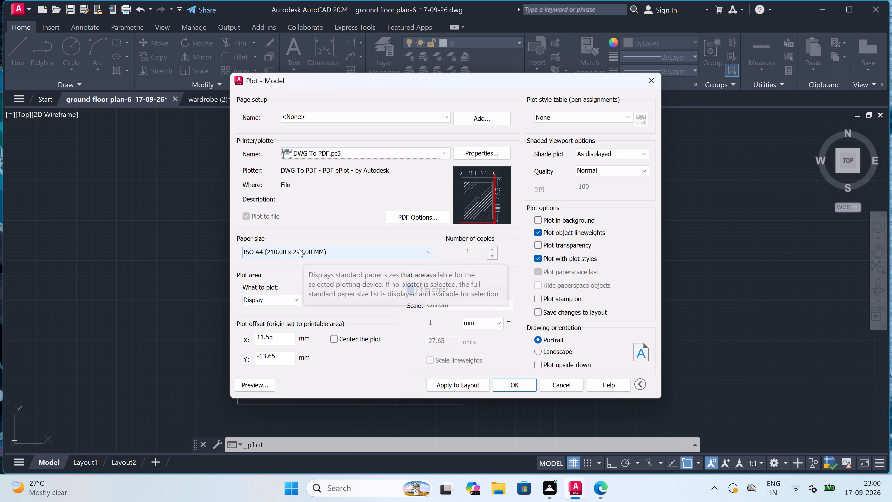
pyautogui.click(298, 249)
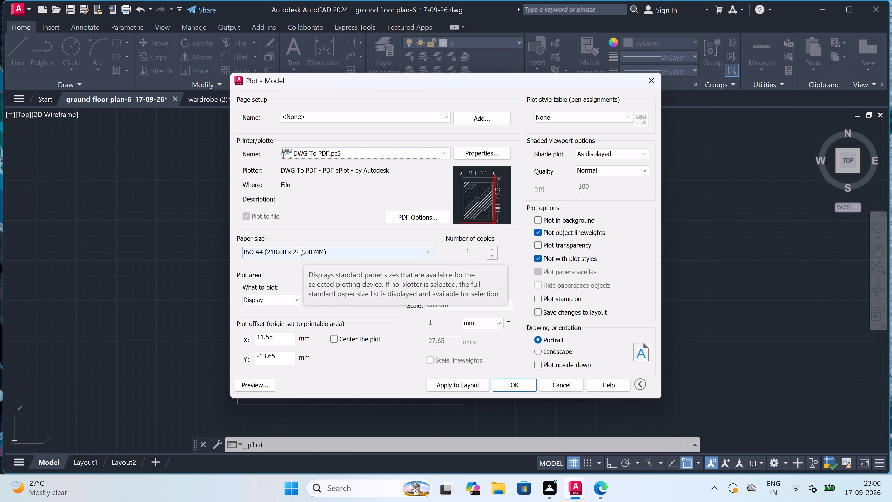
pyautogui.doubleClick(279, 266)
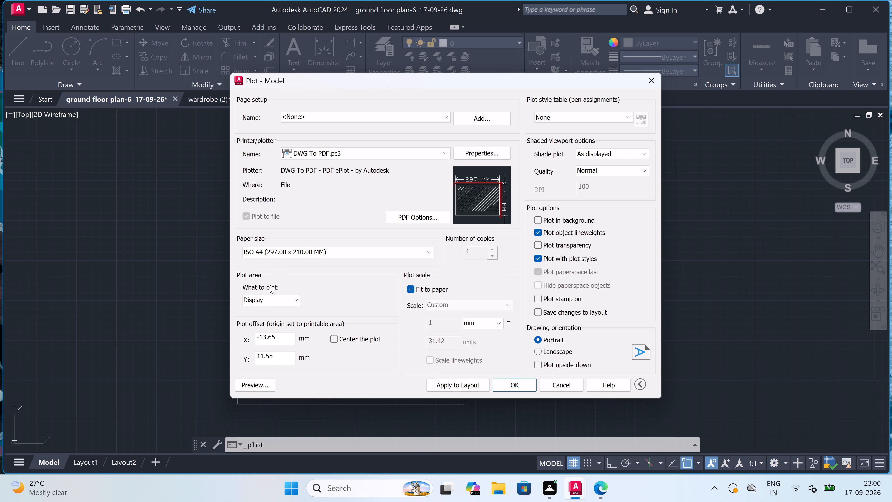
# Set the plot area to a window spanning opposite corners of the border around the elevation, section and floor plans.
pyautogui.click(265, 301)
pyautogui.click(268, 333)
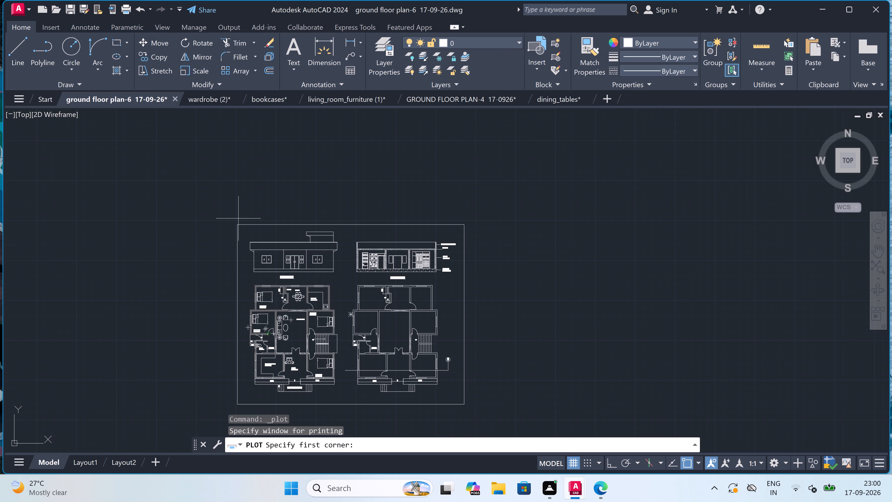
pyautogui.click(237, 227)
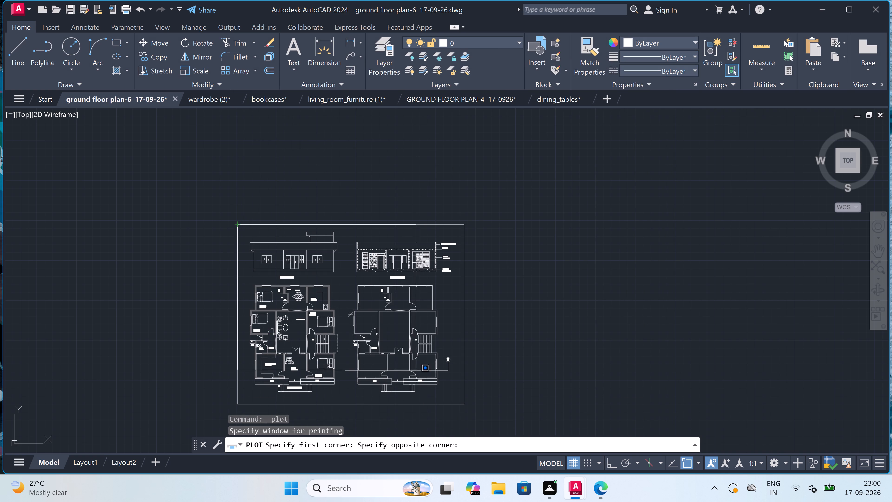
pyautogui.click(462, 401)
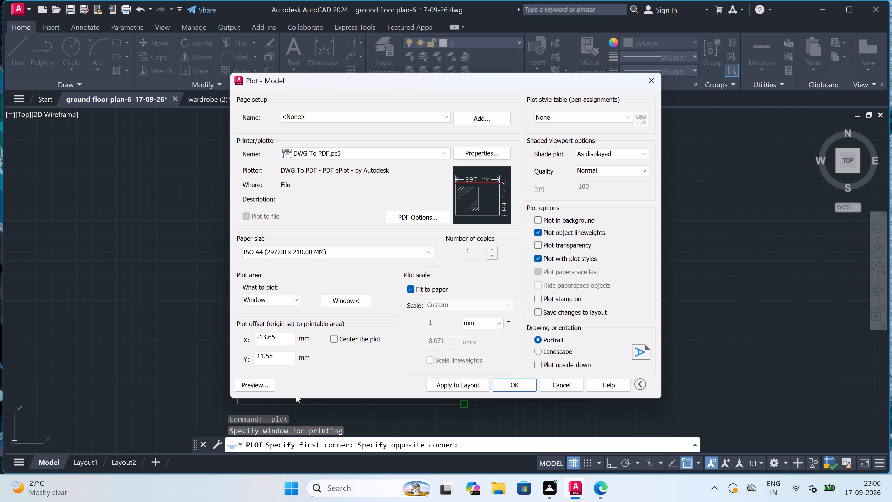
# Assign the acad.ctb plot style table to all layouts and apply the plot settings to the layout.
pyautogui.click(561, 113)
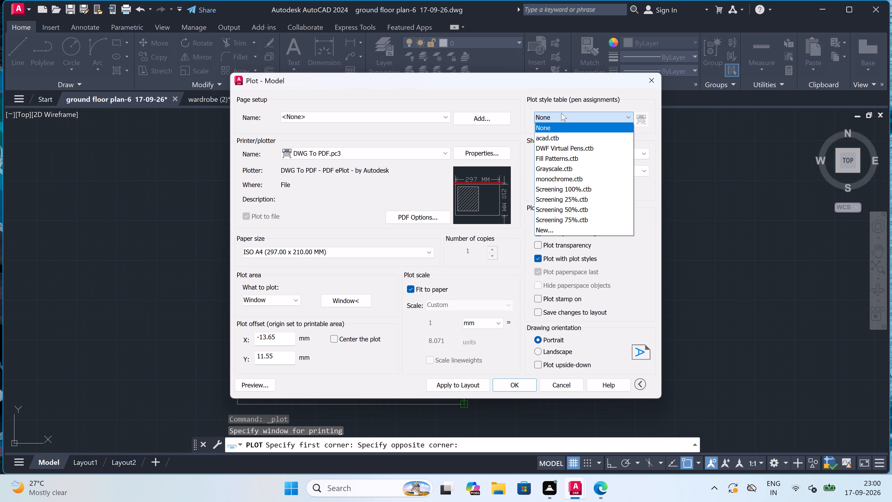
pyautogui.click(557, 135)
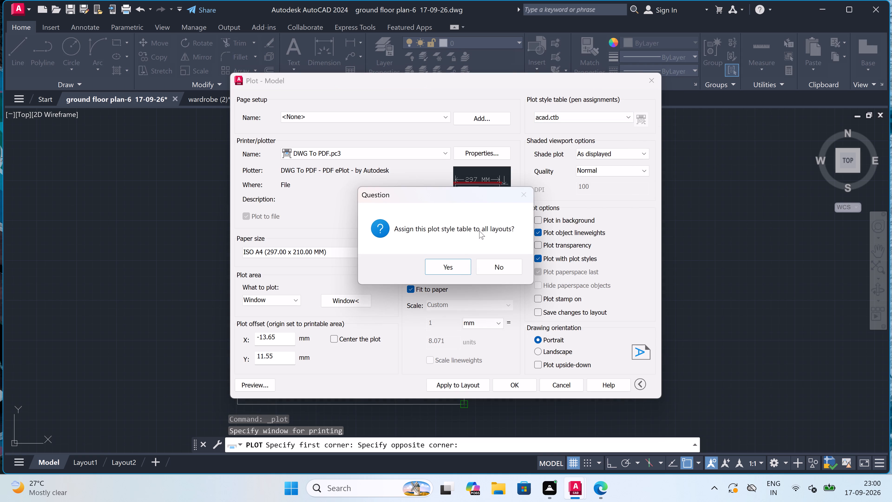
pyautogui.click(455, 267)
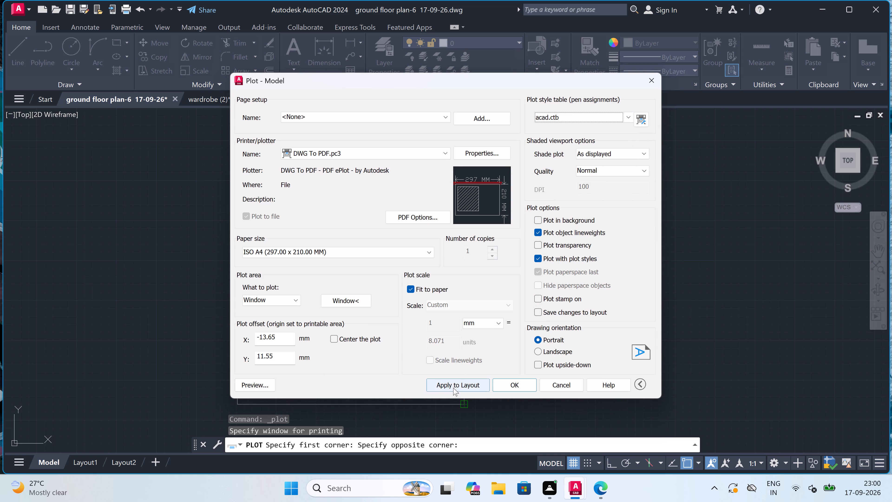
pyautogui.click(453, 387)
# Plot the sheet to a PDF in Documents, named "ground floor -7 17-09-26".
pyautogui.doubleClick(511, 383)
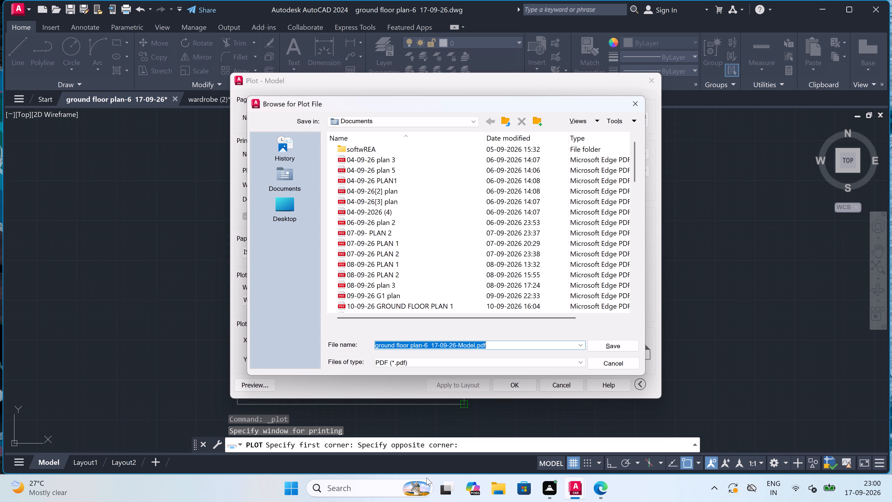
pyautogui.press('BackSpace')
pyautogui.press('g')
pyautogui.press('r')
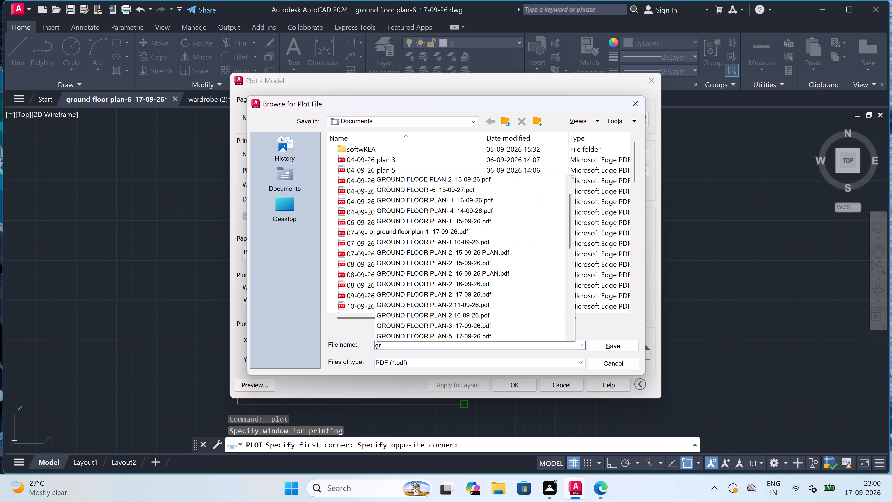
pyautogui.write('oun')
pyautogui.write('d')
pyautogui.press('space')
pyautogui.write('floor')
pyautogui.press('space')
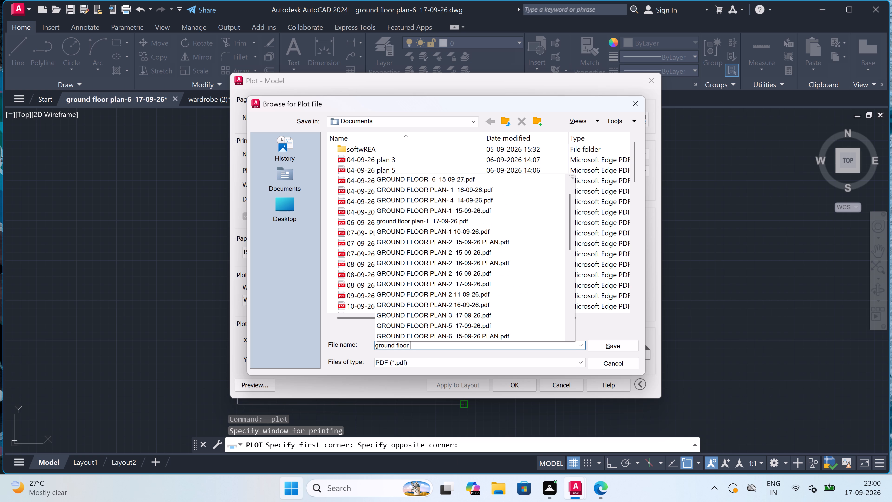
pyautogui.press('-')
pyautogui.press('6')
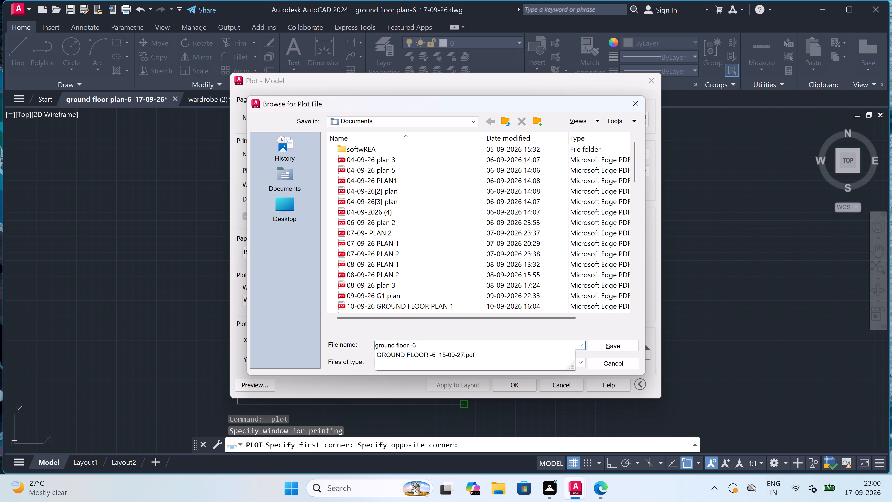
pyautogui.press('BackSpace')
pyautogui.press('7')
pyautogui.press('space')
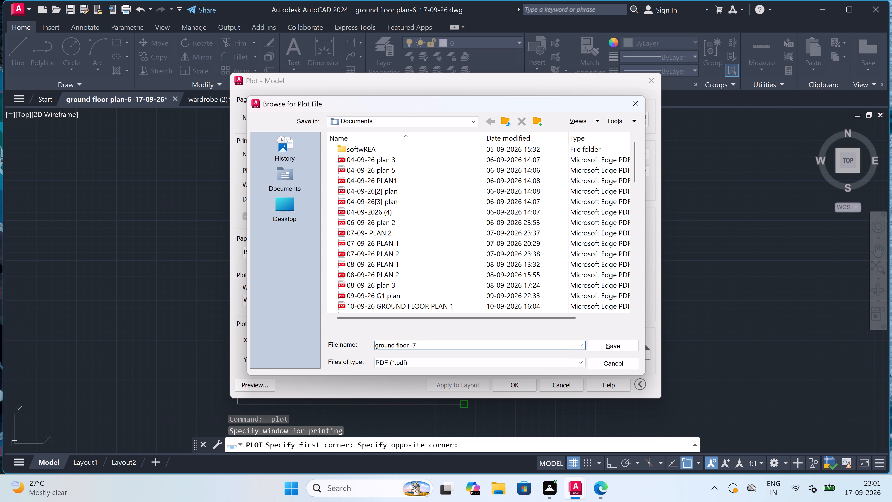
pyautogui.press('space')
pyautogui.press('1')
pyautogui.press('7')
pyautogui.press('-')
pyautogui.write('09')
pyautogui.press('-')
pyautogui.press('2')
pyautogui.press('6')
pyautogui.click(593, 347)
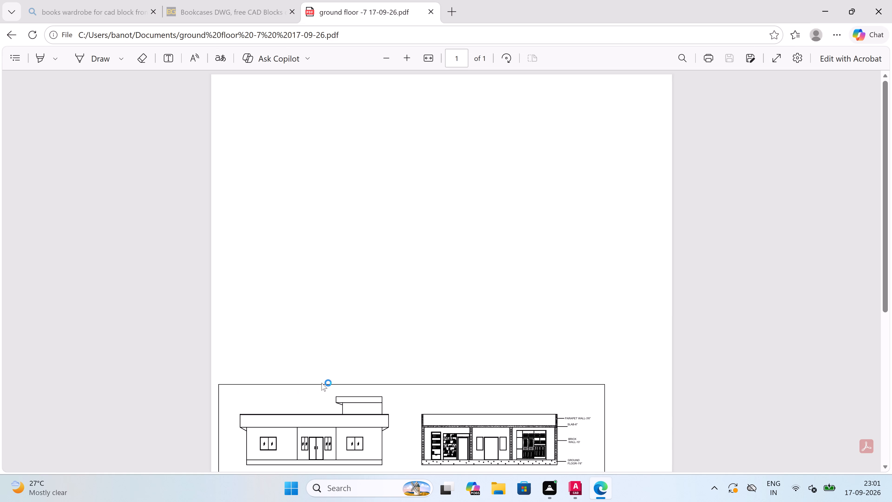
# Examine the plotted PDF in Microsoft Edge, covering the elevation, section and both floor plans, and close the browser.
pyautogui.scroll(-4, 344, 356)
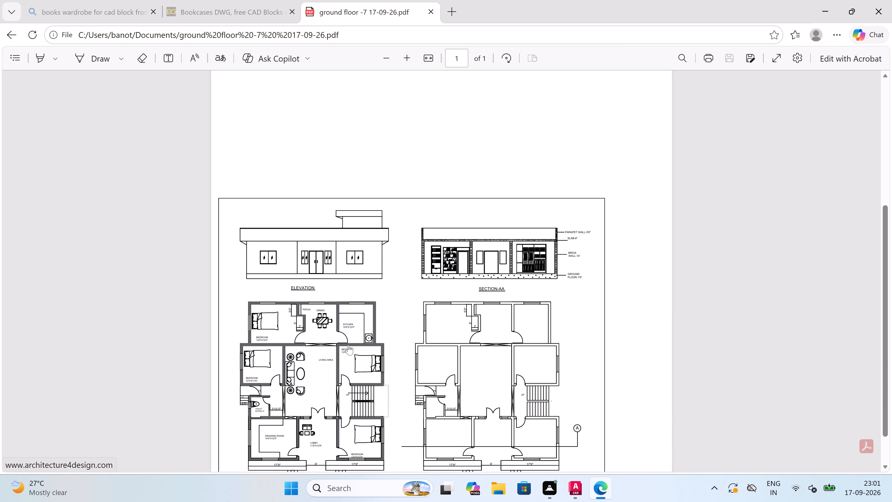
pyautogui.scroll(-1, 348, 345)
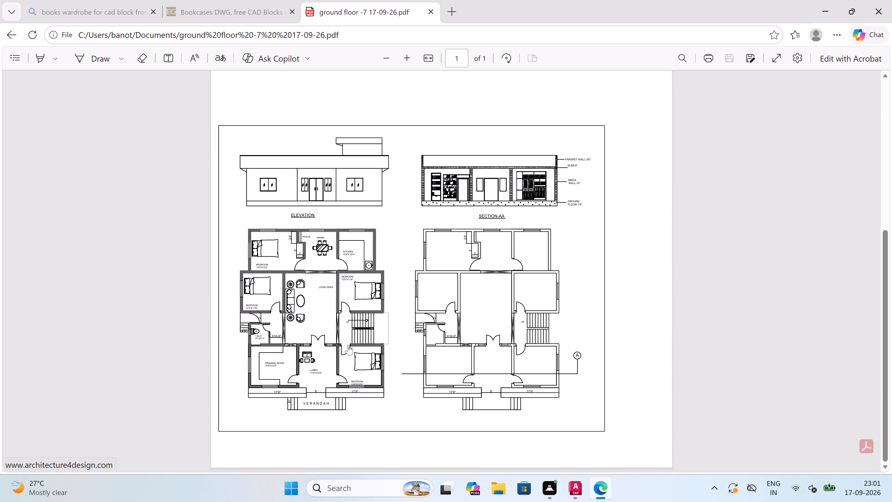
pyautogui.scroll(-2, 348, 345)
pyautogui.scroll(1, 349, 343)
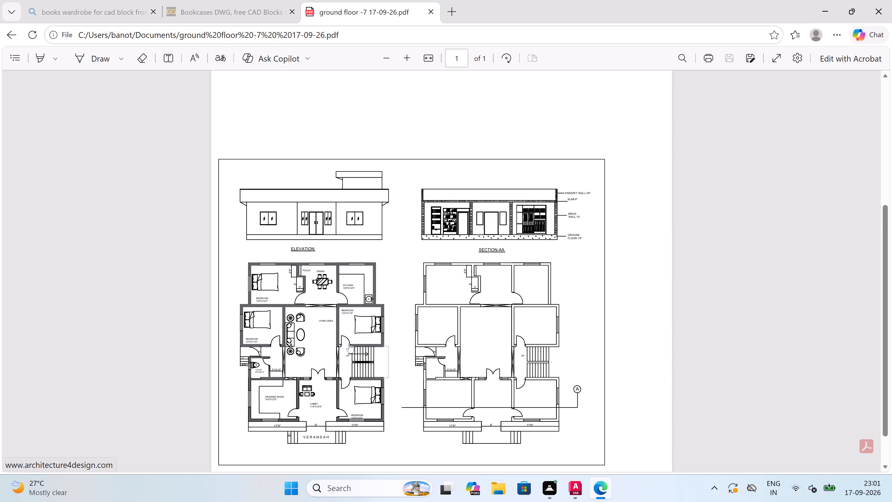
pyautogui.scroll(-2, 349, 343)
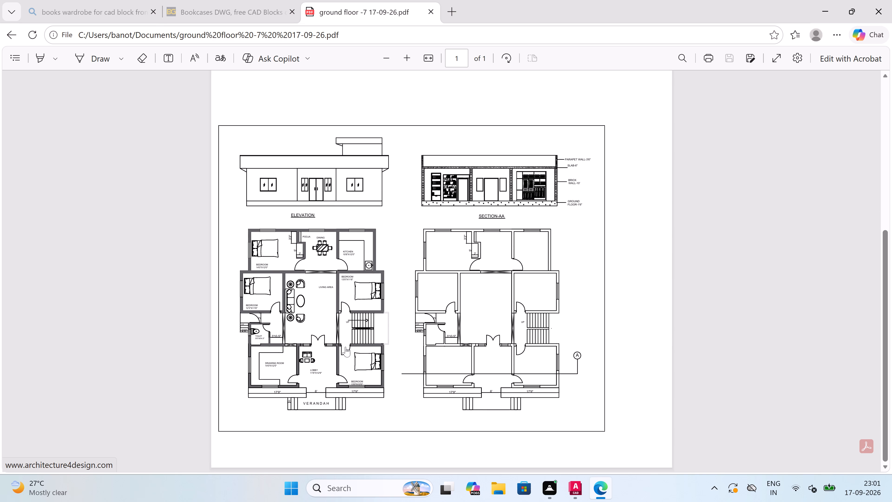
pyautogui.scroll(1, 362, 329)
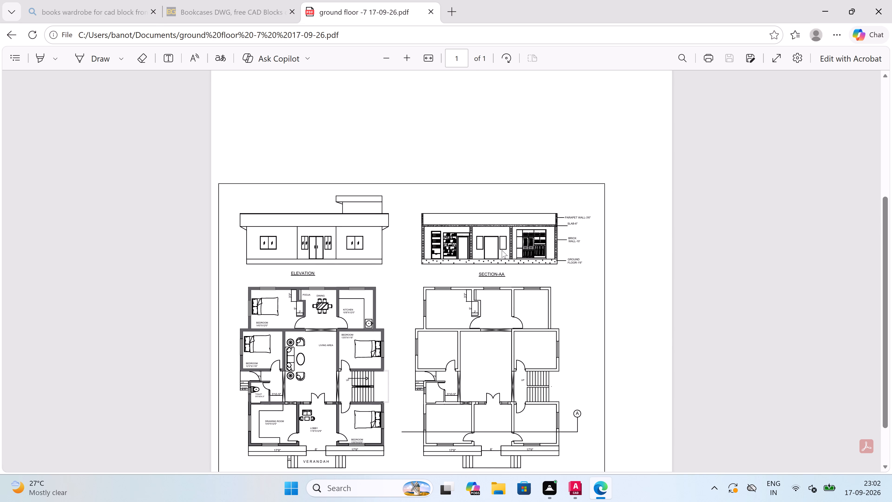
pyautogui.scroll(-2, 502, 250)
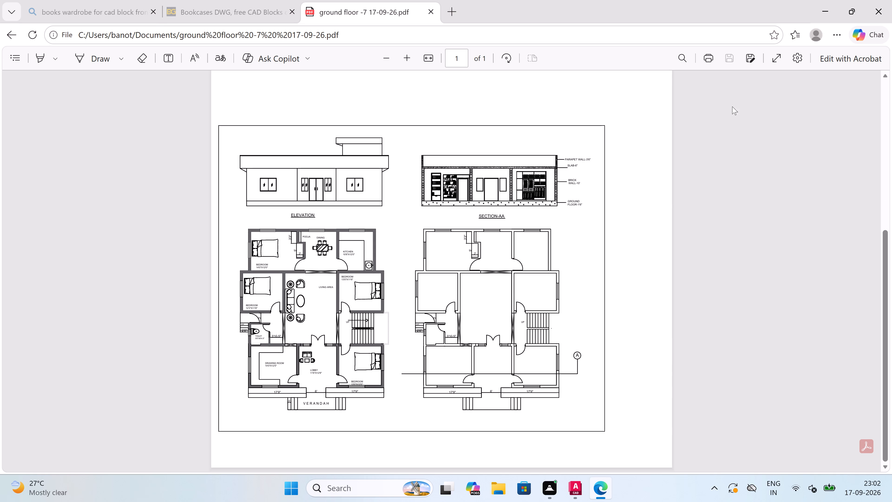
pyautogui.click(882, 2)
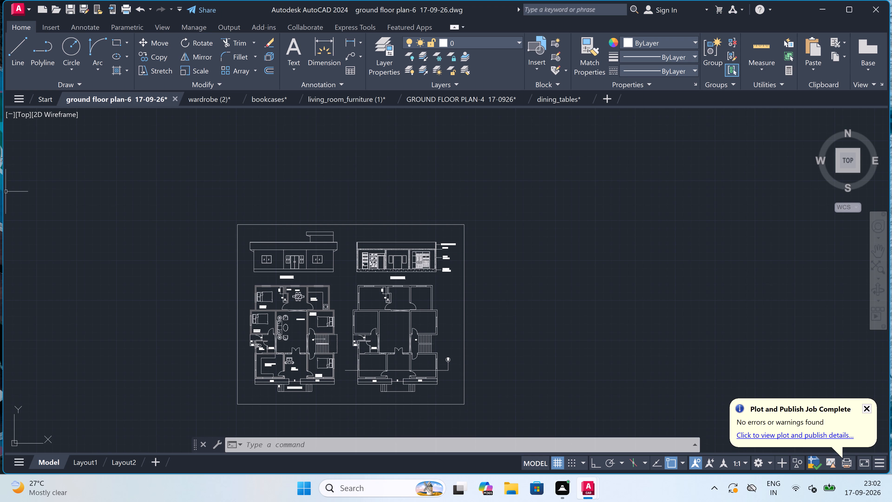
# Quit AutoCAD, saving changes to all open drawings: both ground floor plans, wardrobe (2), bookcases, living_room_furniture (1) and dining_tables.
pyautogui.doubleClick(15, 6)
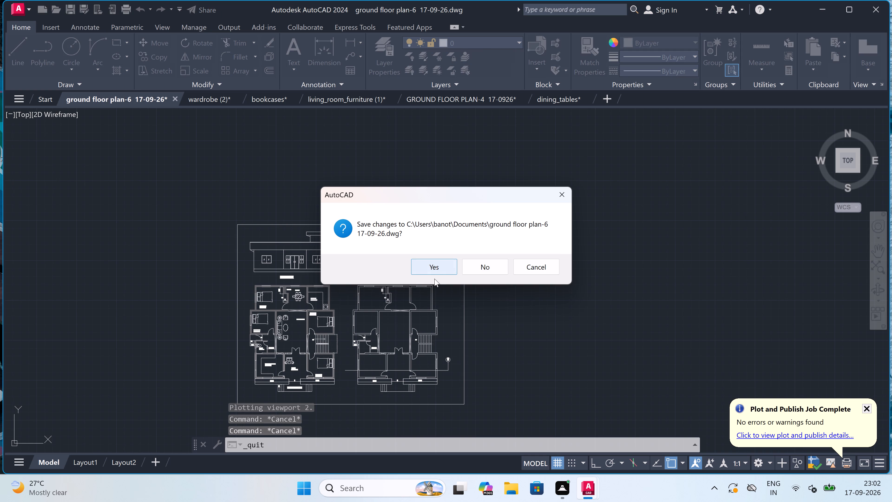
pyautogui.click(423, 265)
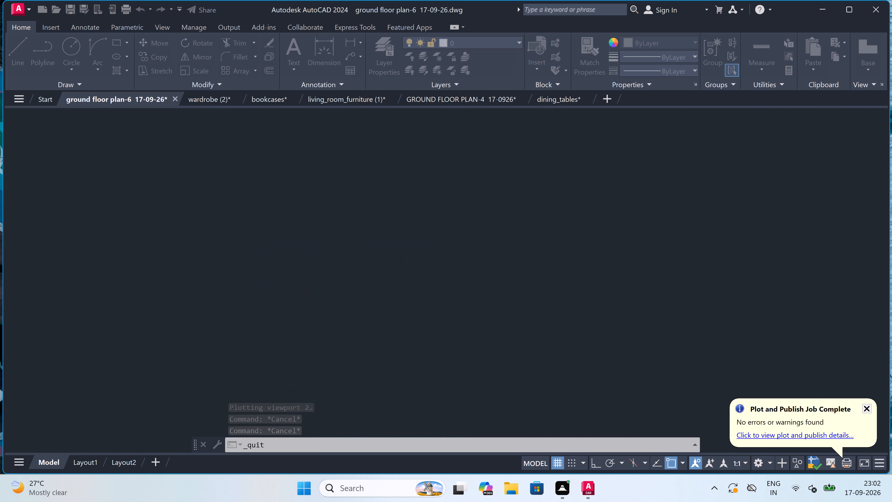
pyautogui.doubleClick(420, 268)
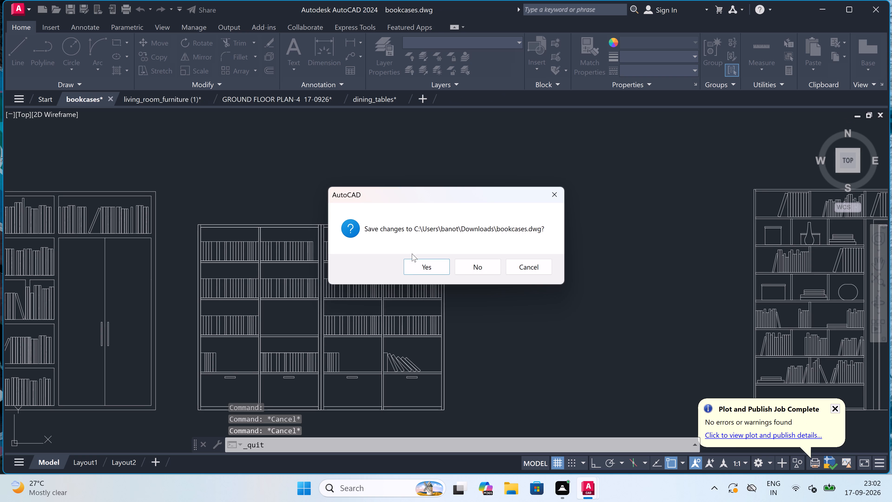
pyautogui.doubleClick(413, 265)
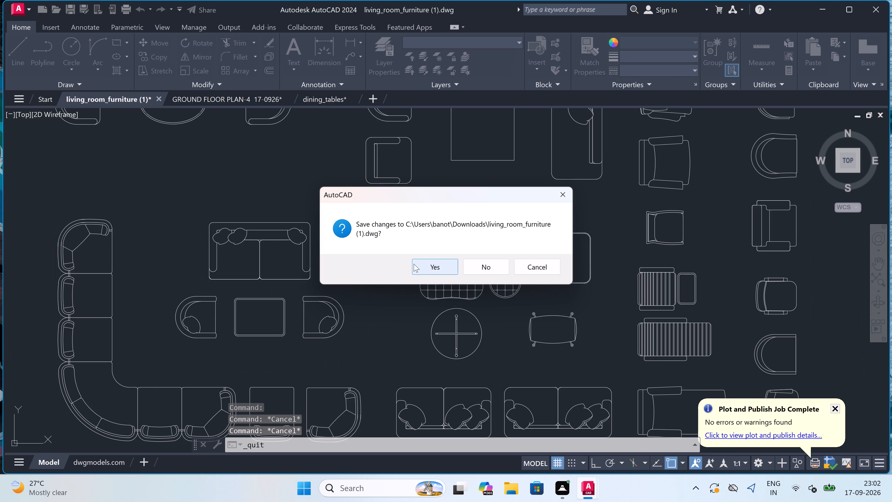
pyautogui.doubleClick(414, 264)
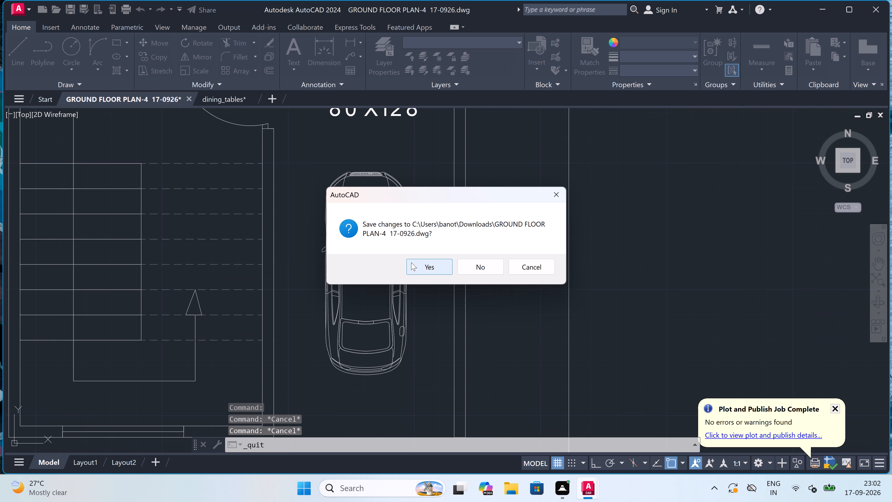
pyautogui.click(411, 262)
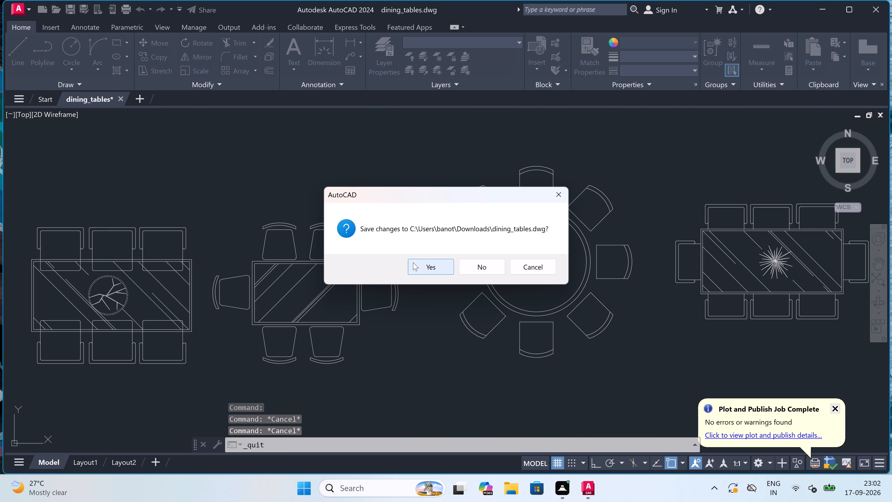
pyautogui.doubleClick(413, 262)
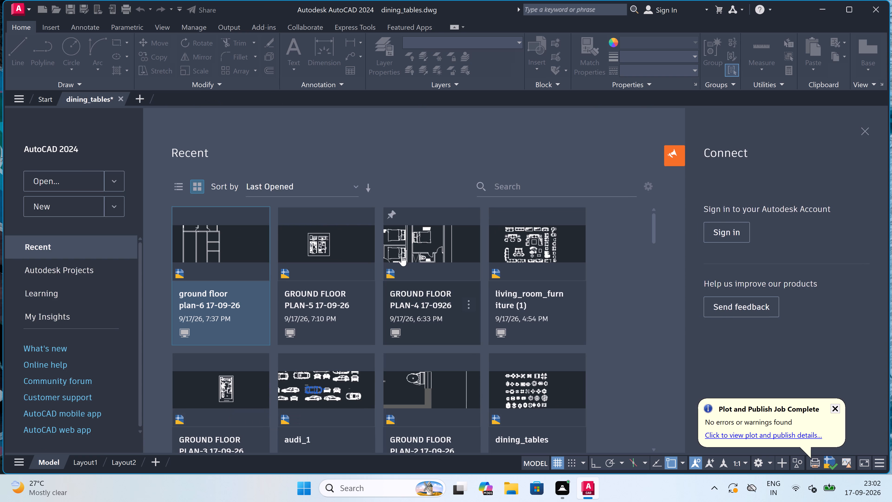